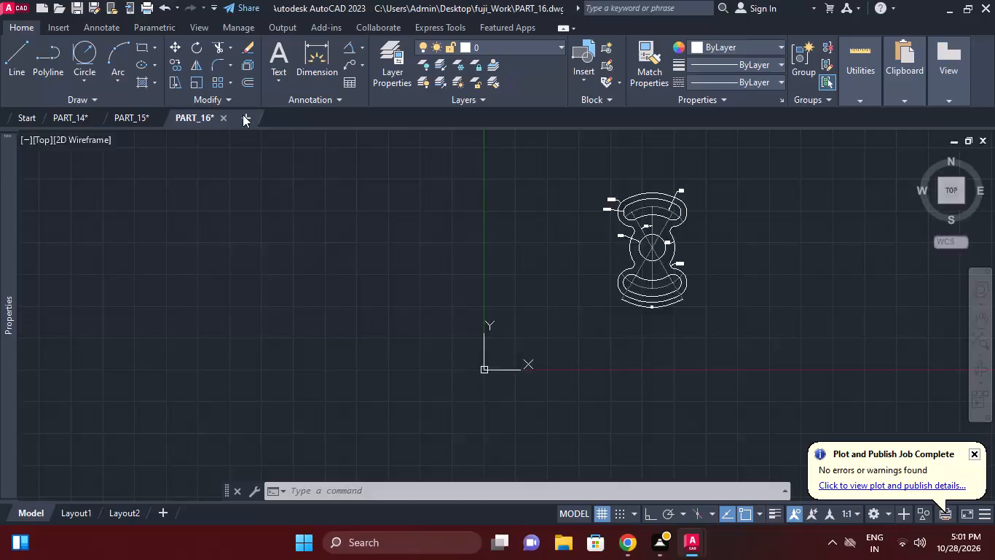
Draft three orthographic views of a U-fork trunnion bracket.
Set the new drawing's units to millimeters with a length precision of 0.
key(u)
key(n)
key(space)
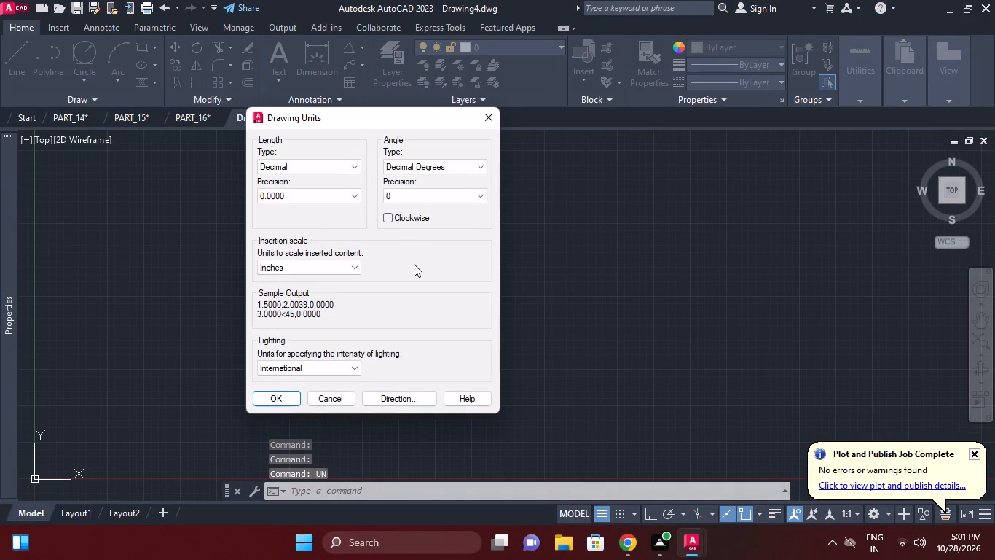
click(318, 273)
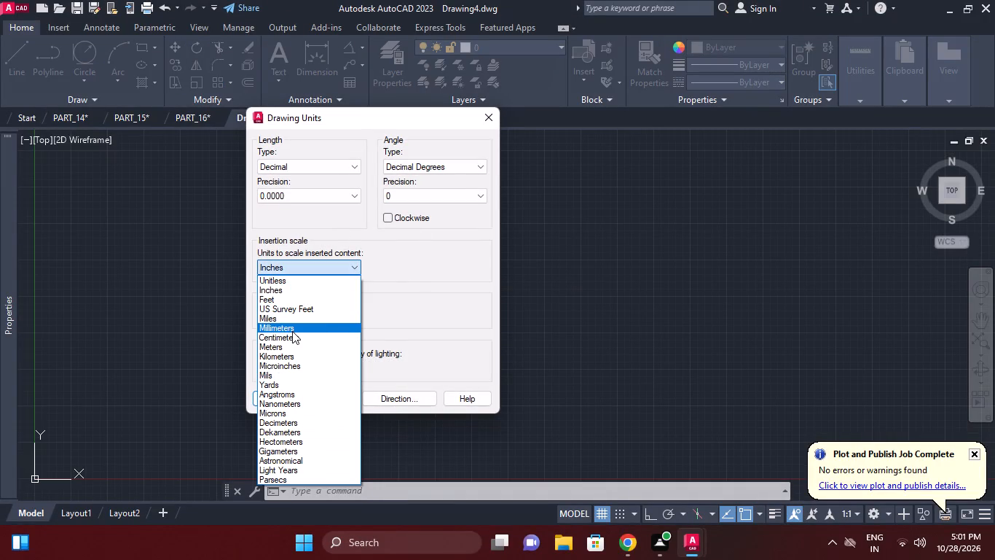
click(288, 327)
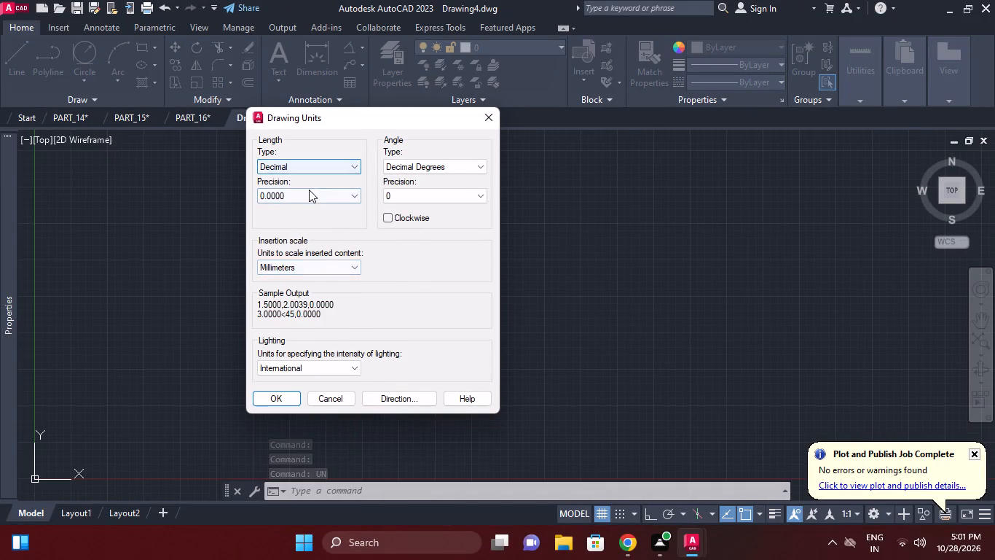
click(307, 198)
click(302, 207)
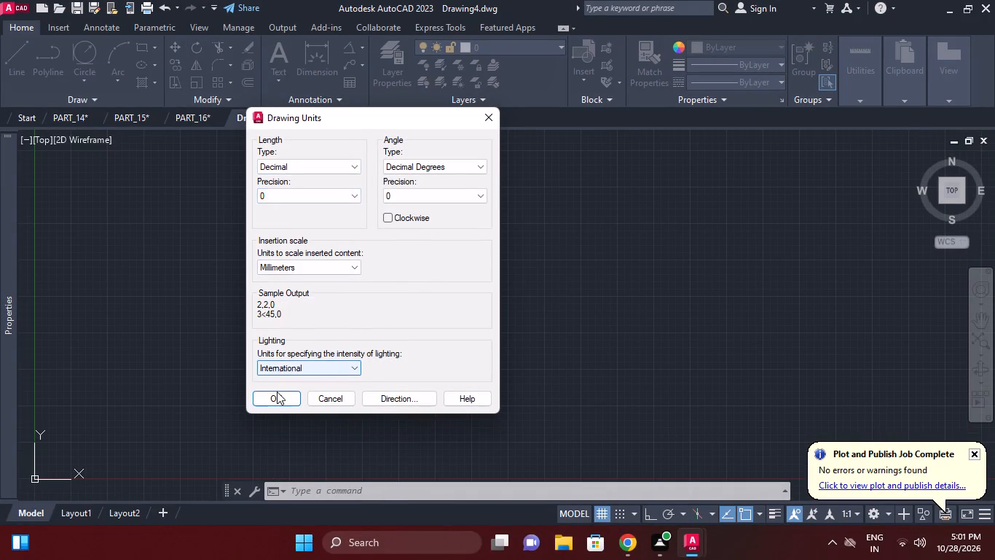
click(277, 392)
Modify the Standard dimension style, setting the linear dimension precision of its primary units to 0.
text(d)
key(space)
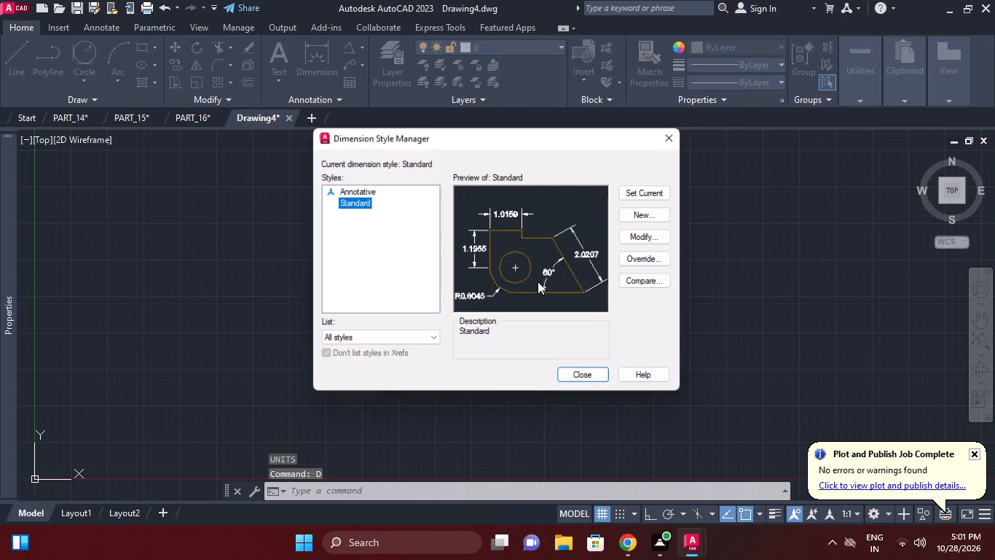
click(634, 242)
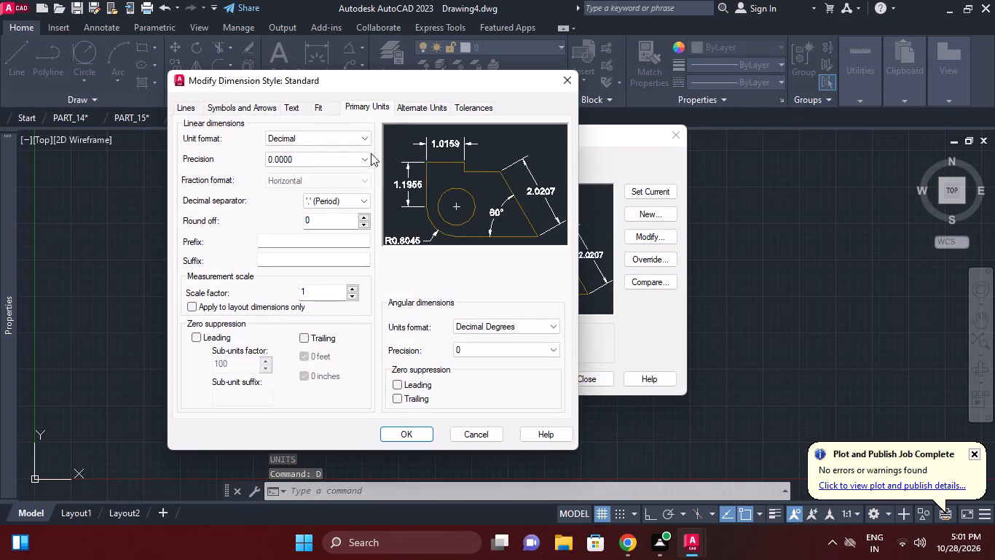
click(275, 163)
click(275, 177)
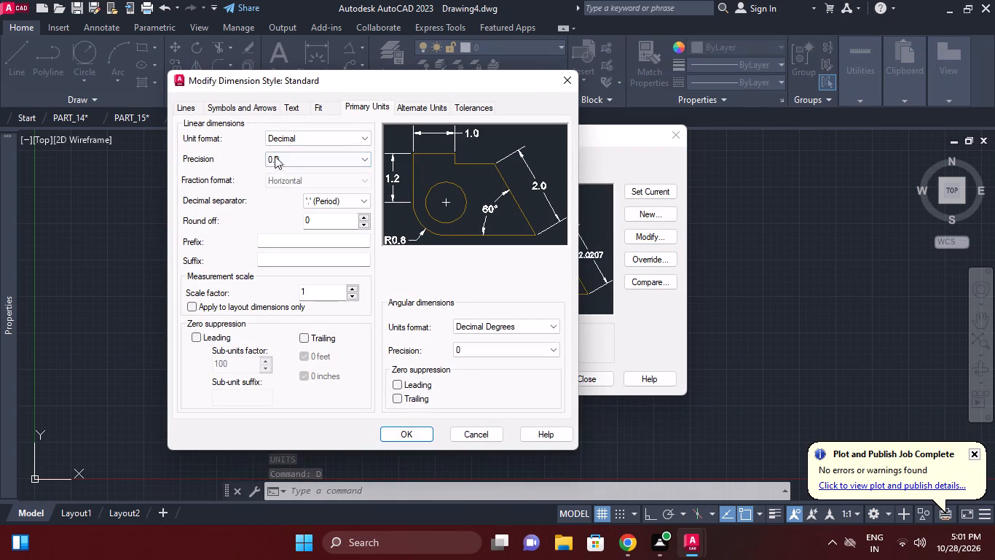
click(275, 156)
click(275, 166)
click(282, 157)
click(276, 168)
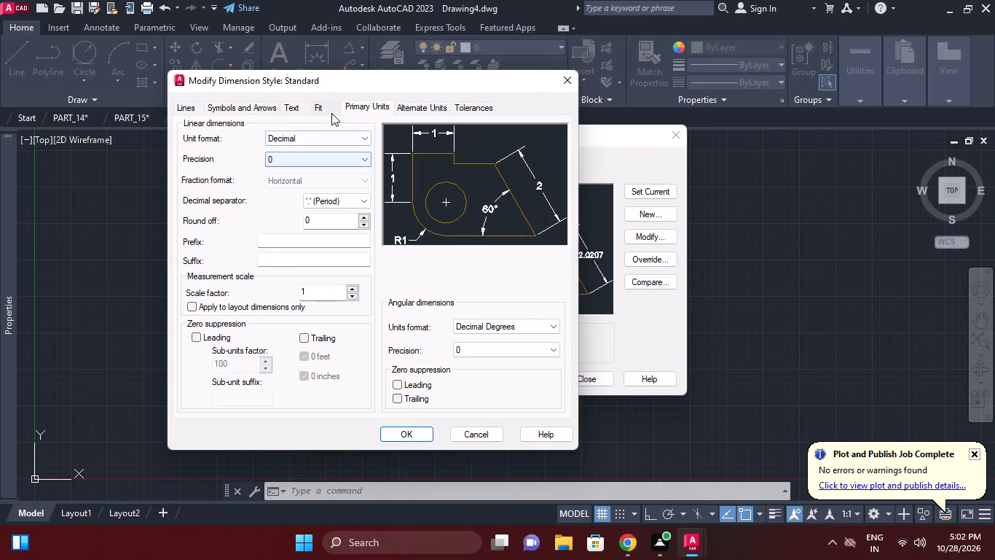
Set the dimension text height to 4, vertical placement to Above, and alignment to Aligned with dimension line.
click(311, 107)
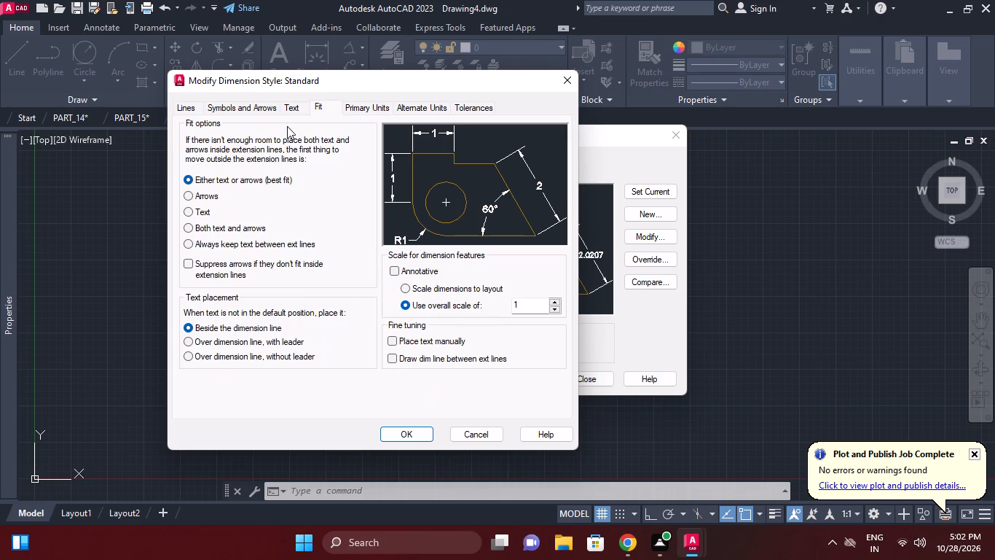
click(291, 113)
drag(345, 211, 313, 221)
key(4)
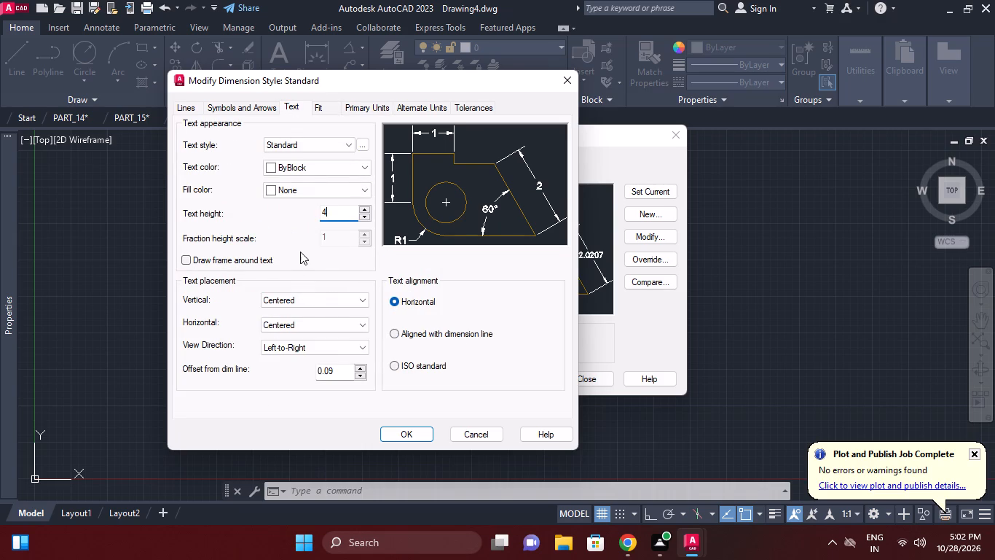
key(Return)
click(303, 302)
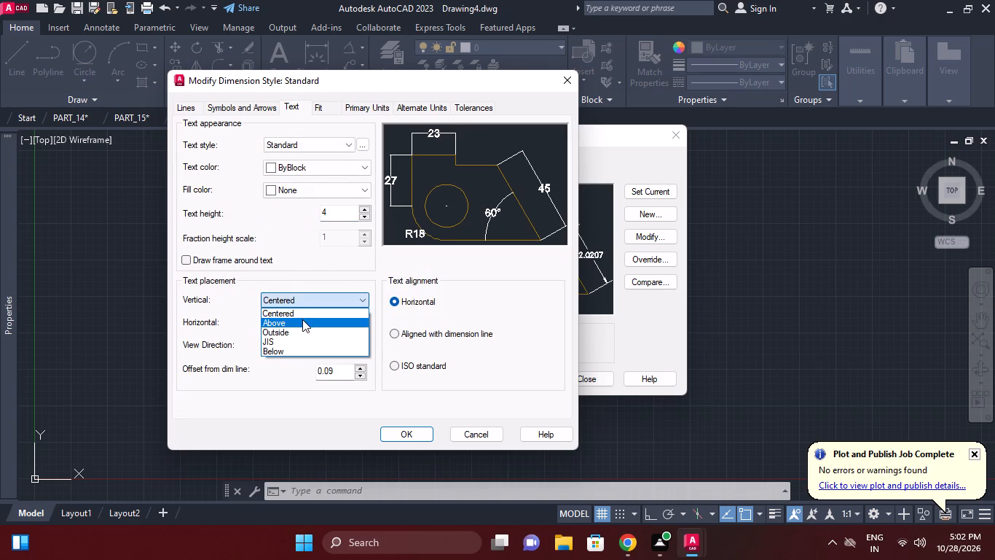
click(302, 319)
click(398, 333)
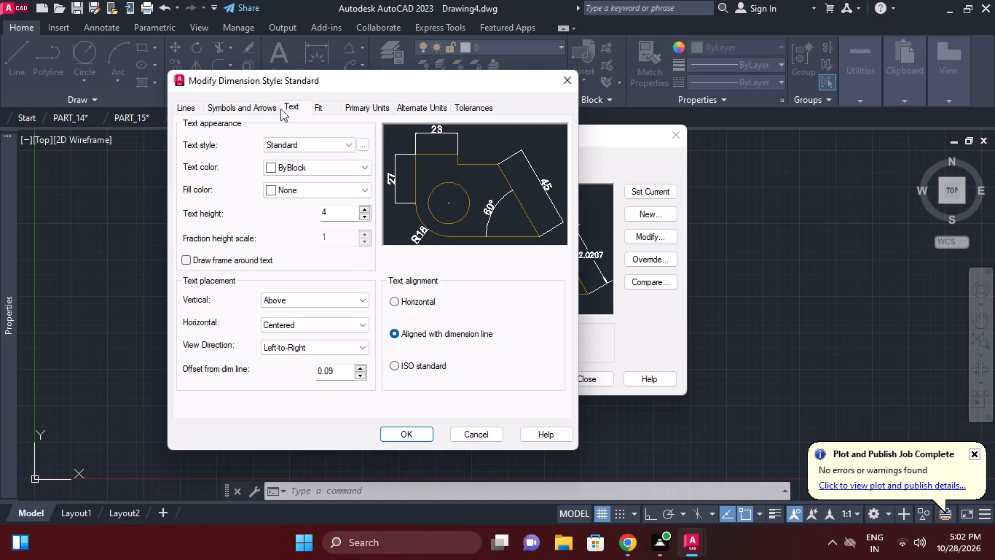
Set the dimension arrow size to 4 and both the first and second arrowheads to Oblique.
click(264, 109)
drag(208, 249, 166, 254)
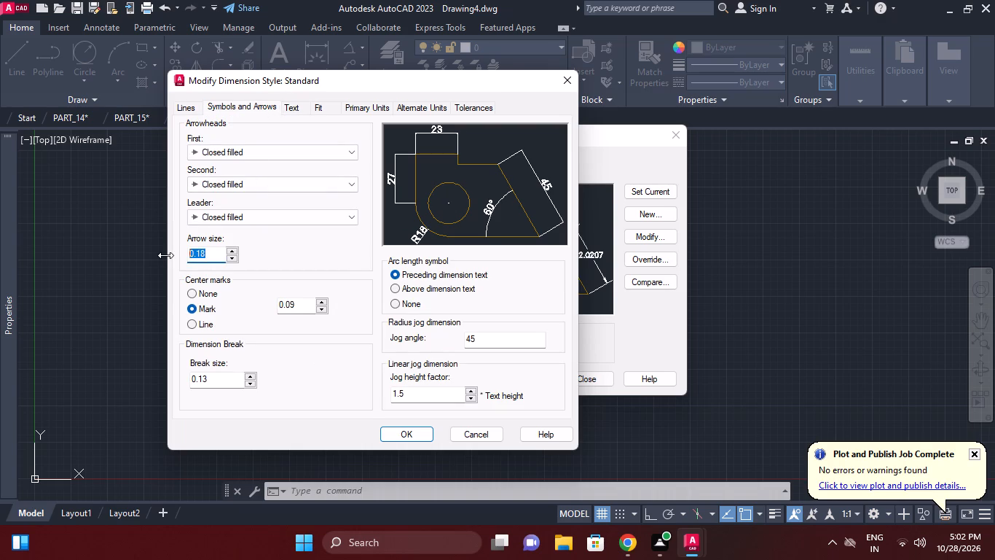
key(4)
key(Return)
click(235, 151)
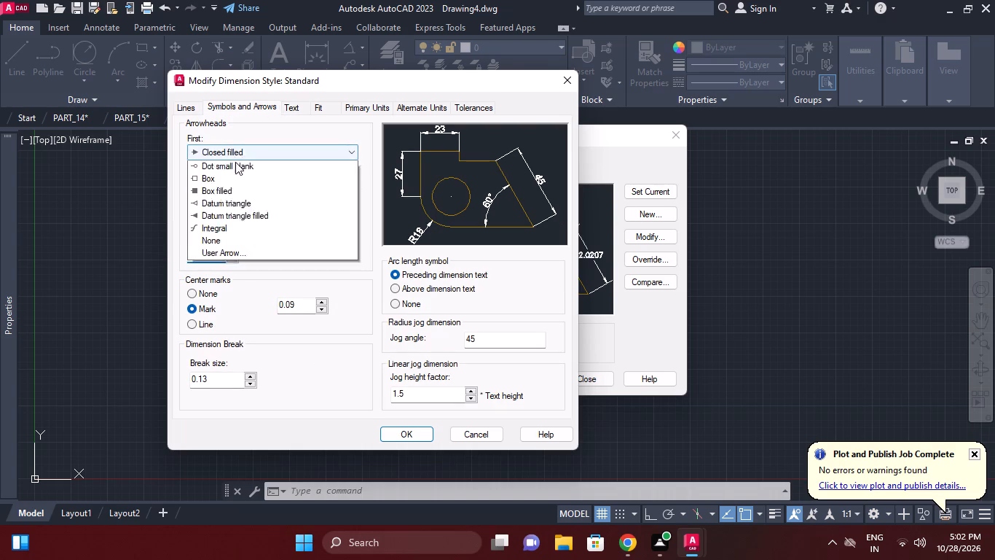
click(219, 230)
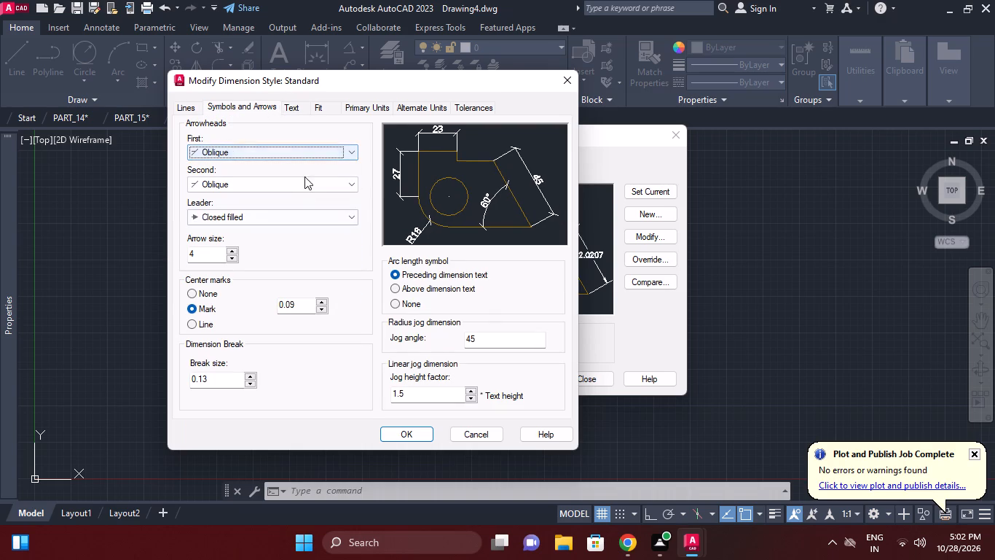
click(295, 179)
click(299, 166)
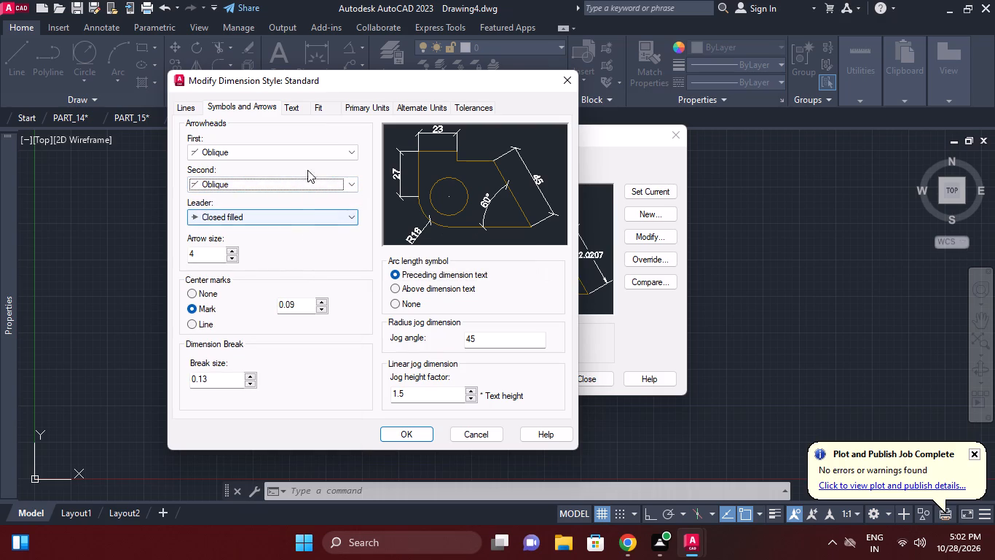
Set the extension line color to index color 251 and save the changes to the Standard dimension style.
click(181, 104)
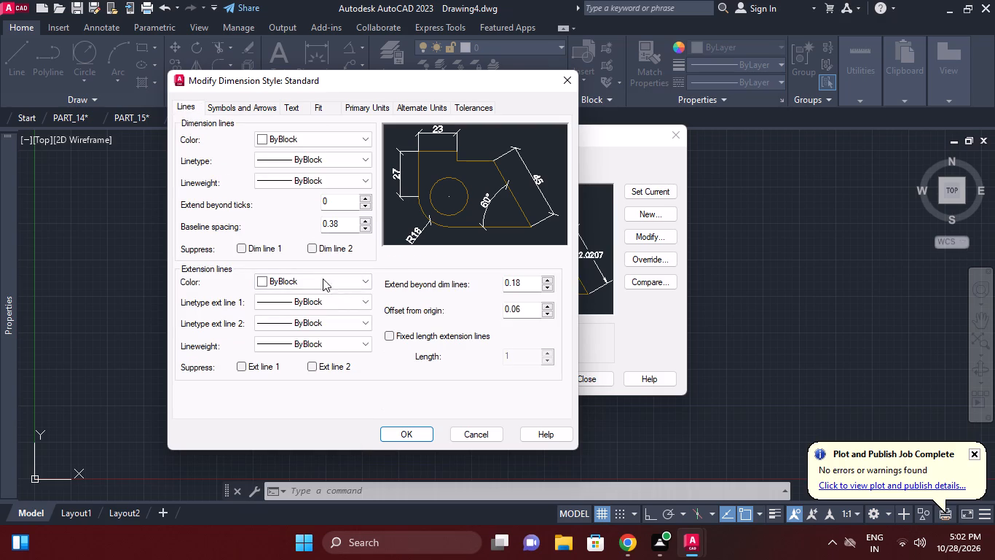
click(284, 279)
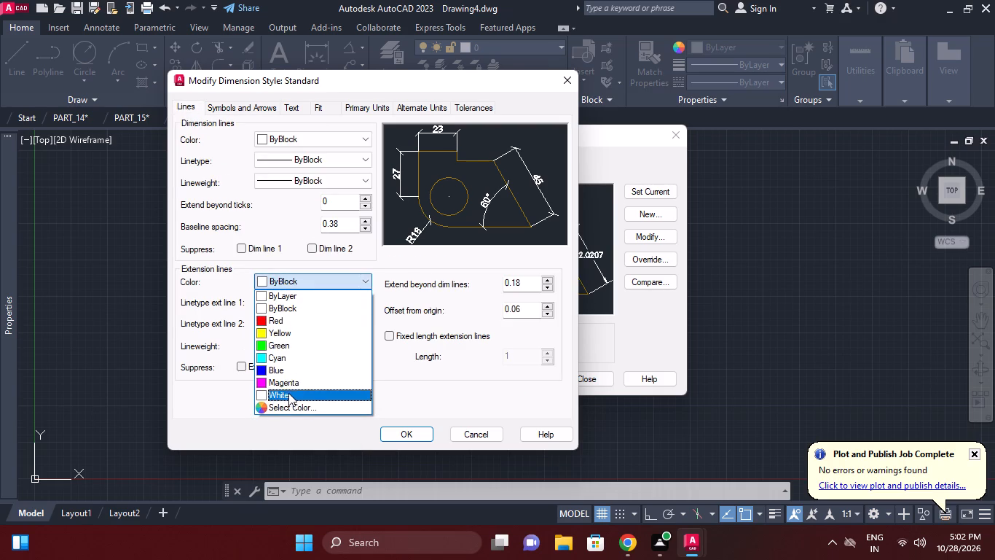
click(293, 381)
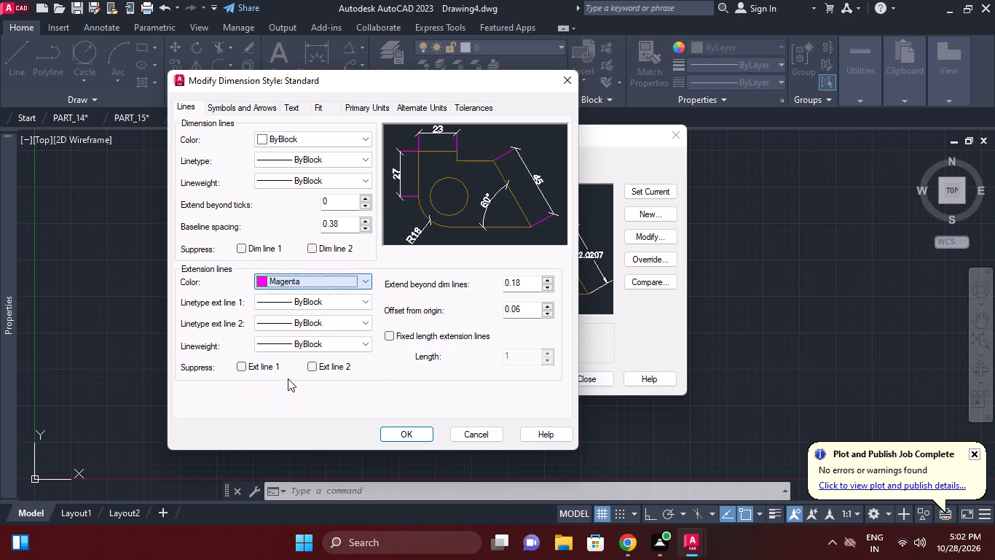
click(310, 281)
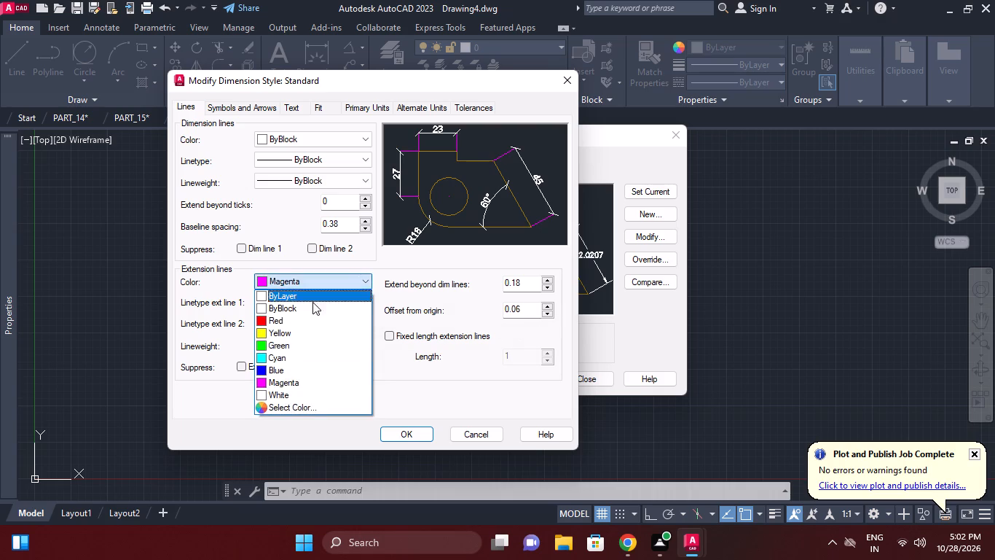
click(295, 403)
click(272, 324)
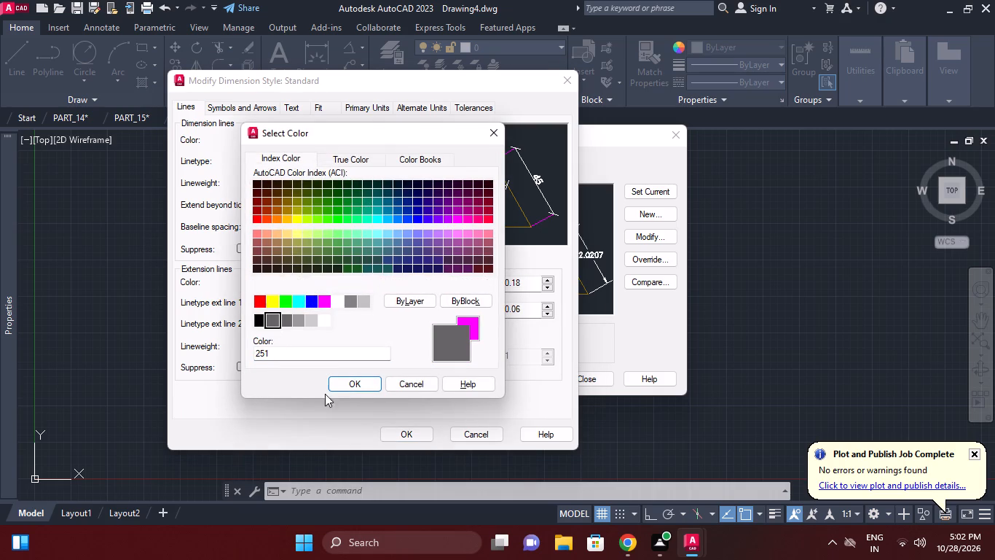
click(352, 384)
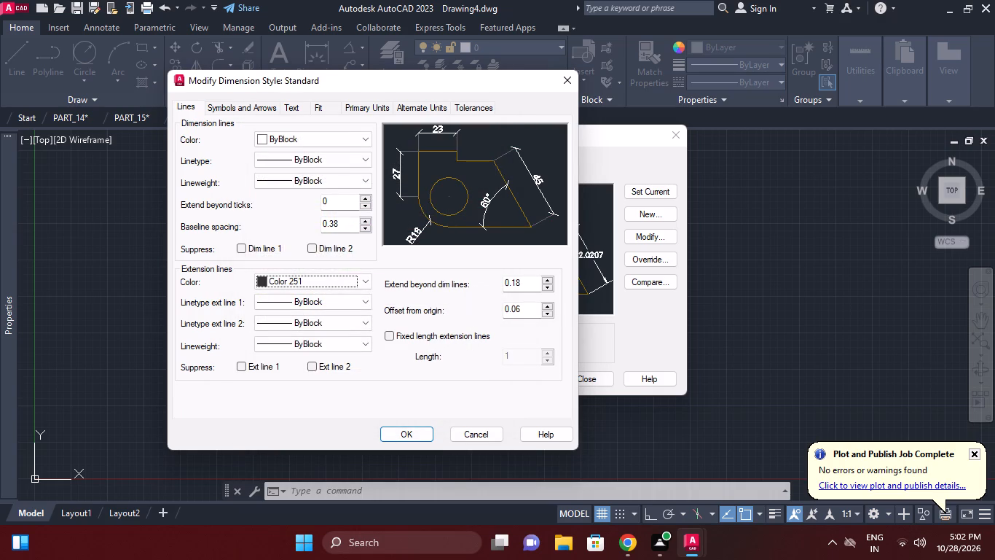
click(407, 428)
Make Standard the current dimension style and close the style manager.
click(637, 195)
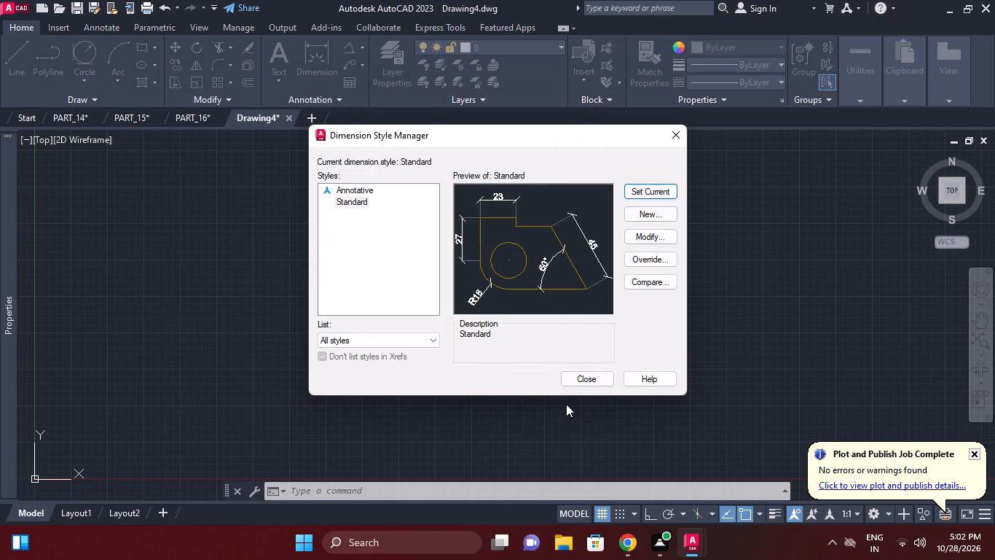
click(568, 381)
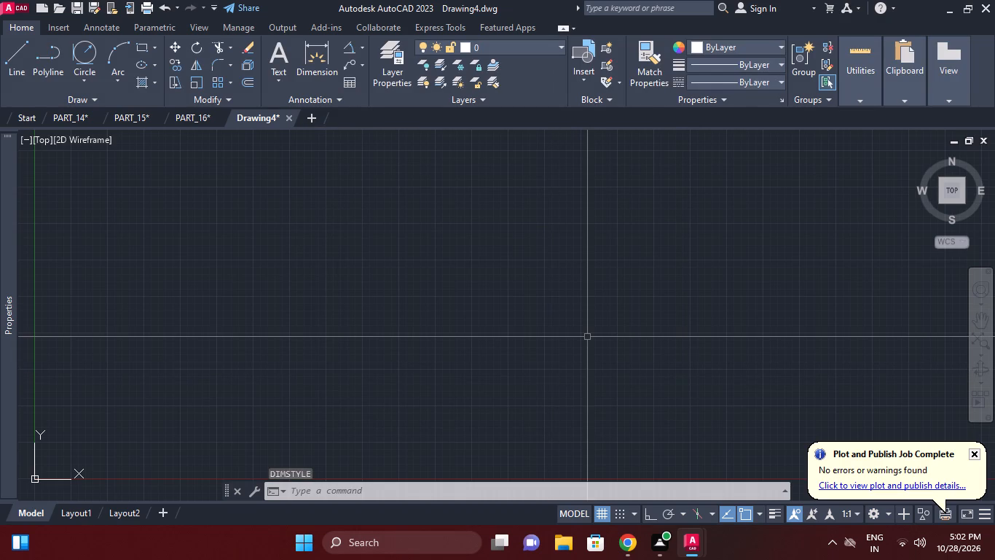
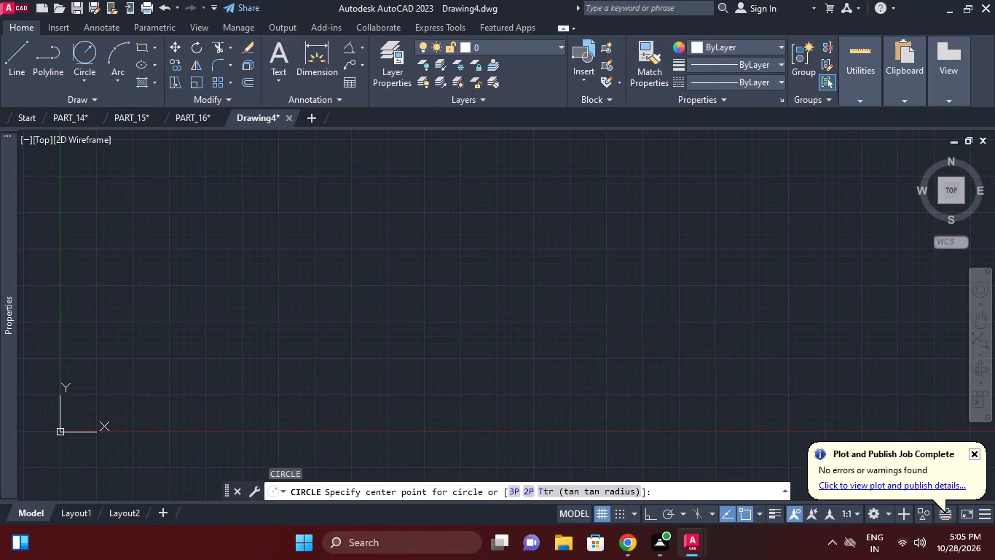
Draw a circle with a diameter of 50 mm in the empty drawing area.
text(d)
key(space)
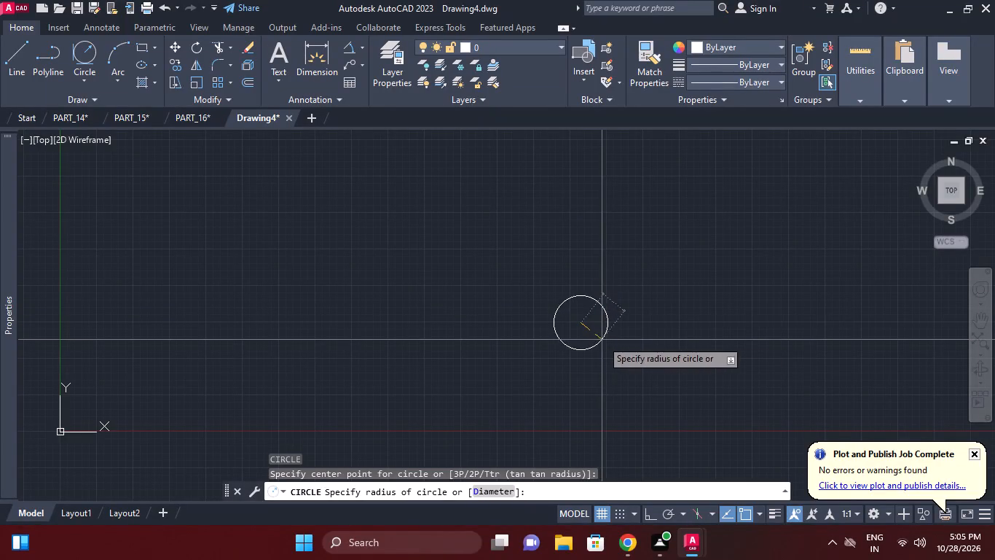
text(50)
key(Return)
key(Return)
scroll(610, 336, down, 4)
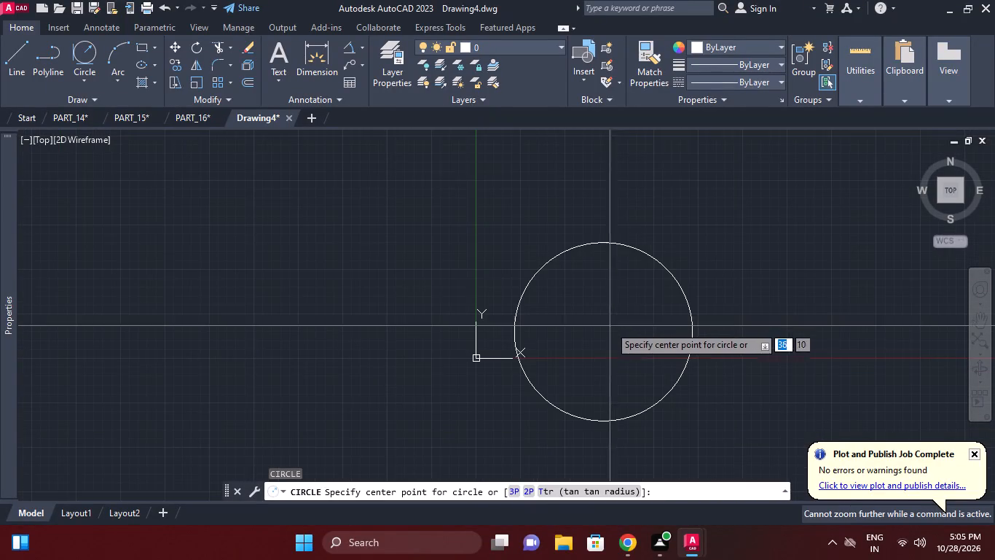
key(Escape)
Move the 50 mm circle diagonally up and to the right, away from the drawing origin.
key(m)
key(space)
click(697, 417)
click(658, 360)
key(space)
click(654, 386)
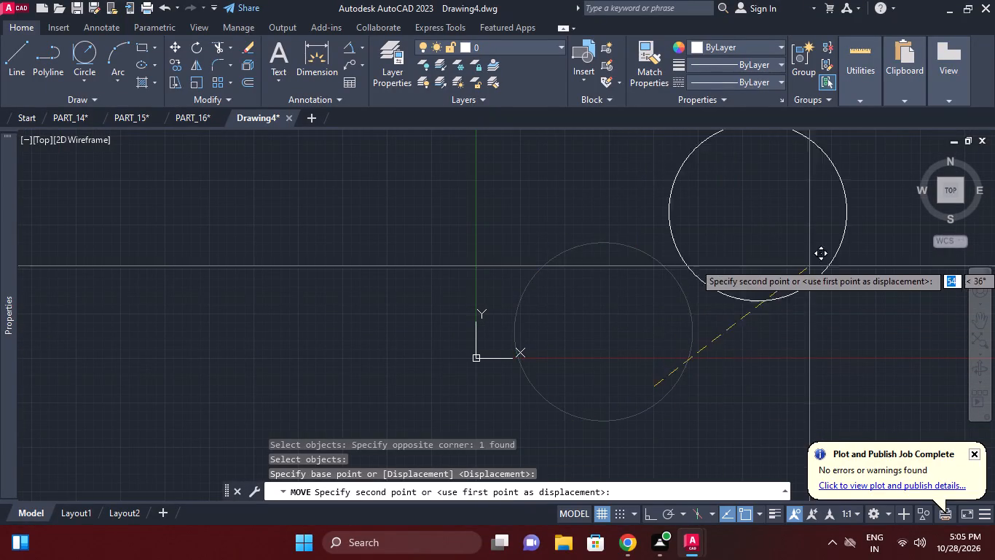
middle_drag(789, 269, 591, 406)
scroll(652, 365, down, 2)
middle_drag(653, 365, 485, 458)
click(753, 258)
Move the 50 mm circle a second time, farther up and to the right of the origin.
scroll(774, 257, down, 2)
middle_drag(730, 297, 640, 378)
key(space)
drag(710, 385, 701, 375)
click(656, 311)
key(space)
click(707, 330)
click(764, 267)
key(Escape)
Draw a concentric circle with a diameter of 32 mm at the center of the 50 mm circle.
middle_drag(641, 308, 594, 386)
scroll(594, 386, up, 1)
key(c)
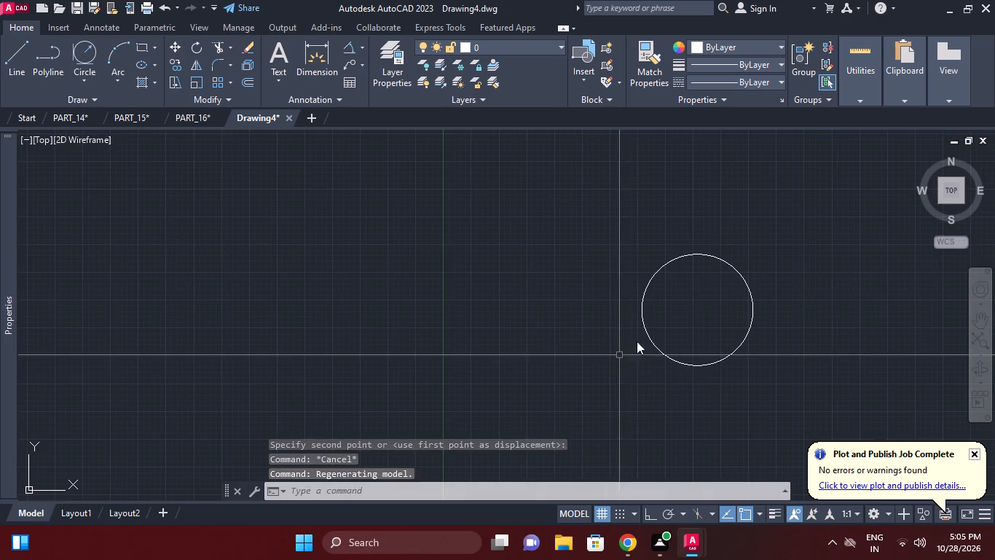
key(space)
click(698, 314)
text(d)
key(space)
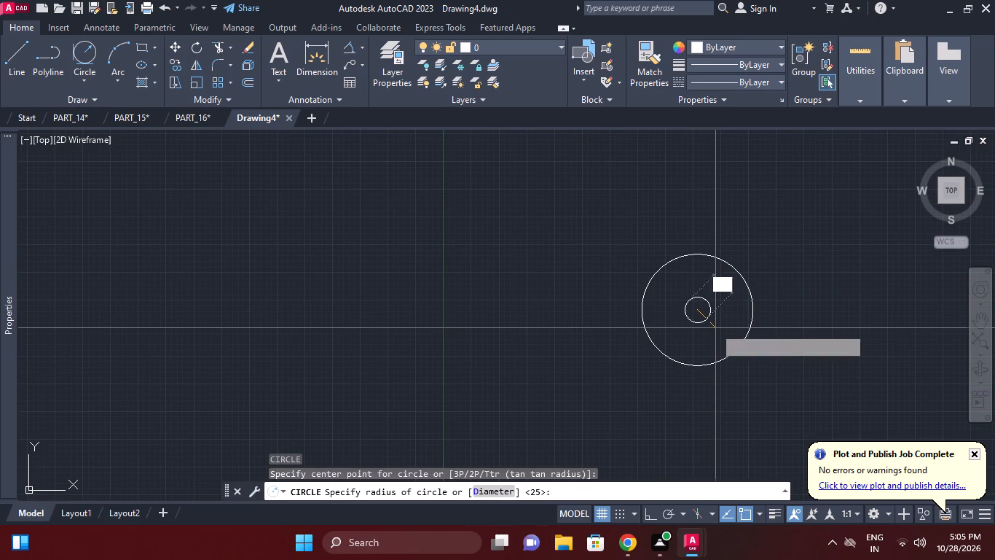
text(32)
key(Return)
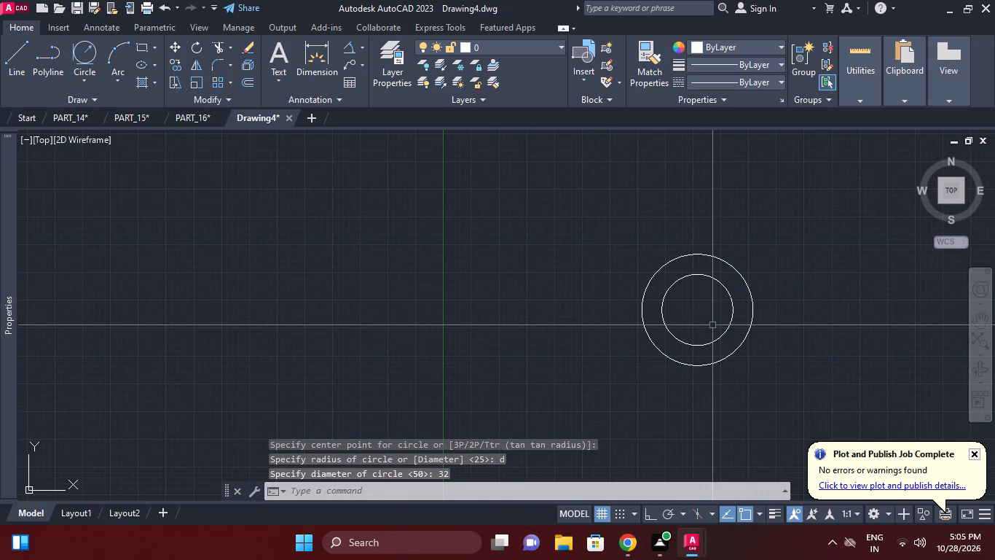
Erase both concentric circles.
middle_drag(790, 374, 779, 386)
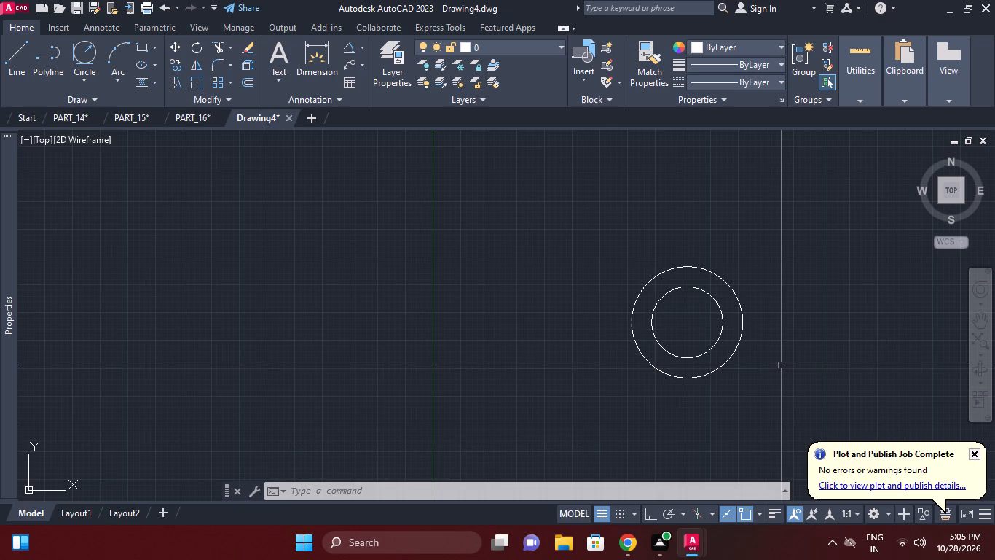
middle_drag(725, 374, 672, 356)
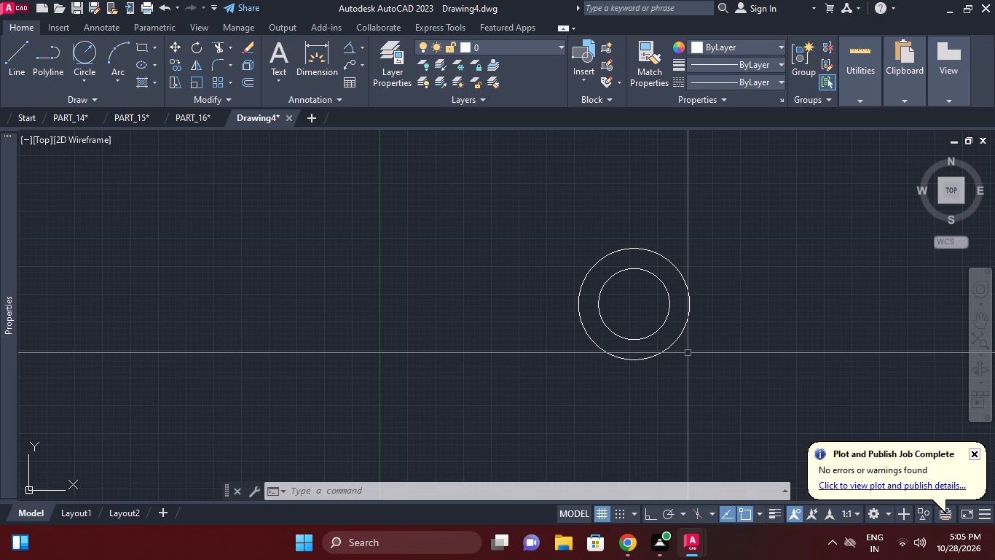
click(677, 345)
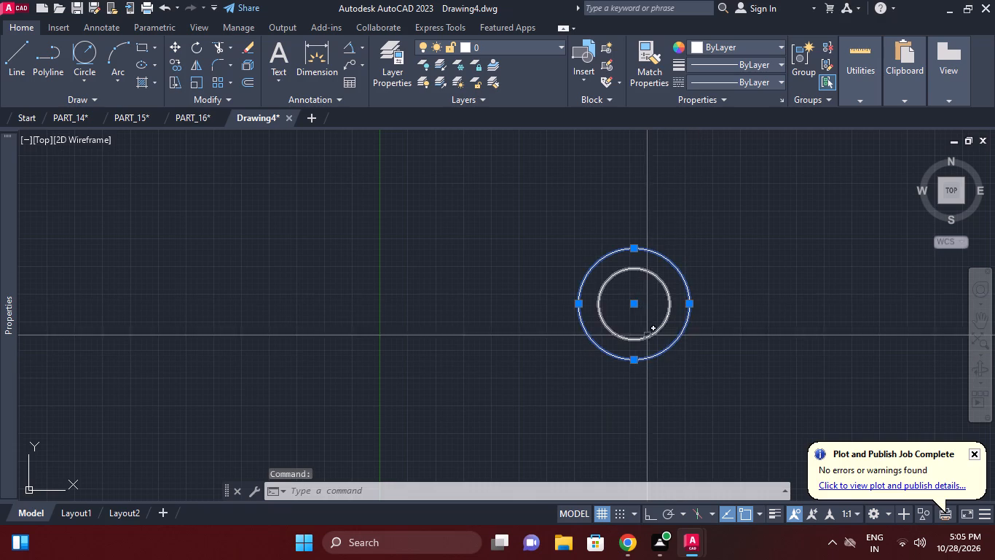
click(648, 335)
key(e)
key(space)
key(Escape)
Draw one vertical and one horizontal construction line crossing each other in the empty drawing area.
middle_click(642, 345)
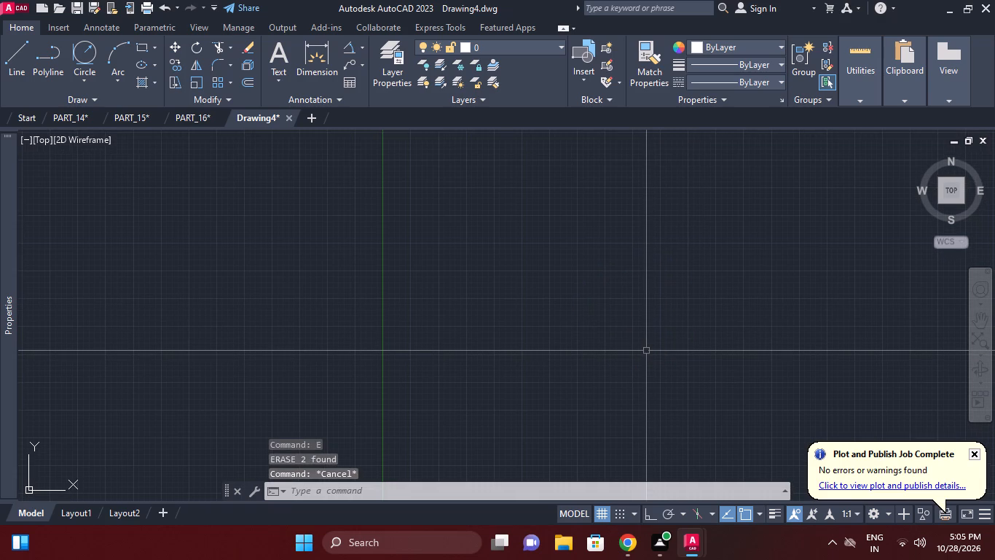
text(xl)
key(space)
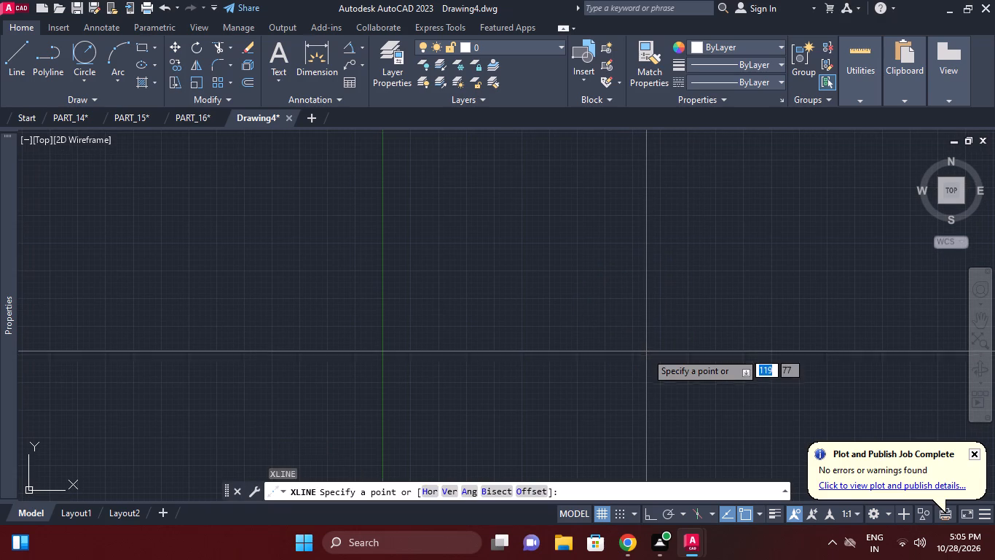
text(v)
key(space)
click(648, 358)
key(Escape)
key(x)
text(l h)
key(space)
click(650, 349)
key(Escape)
Offset the vertical construction line by 70/2 (35 mm) to both its left and right sides.
middle_drag(672, 336, 699, 342)
scroll(677, 338, down, 1)
middle_click(714, 357)
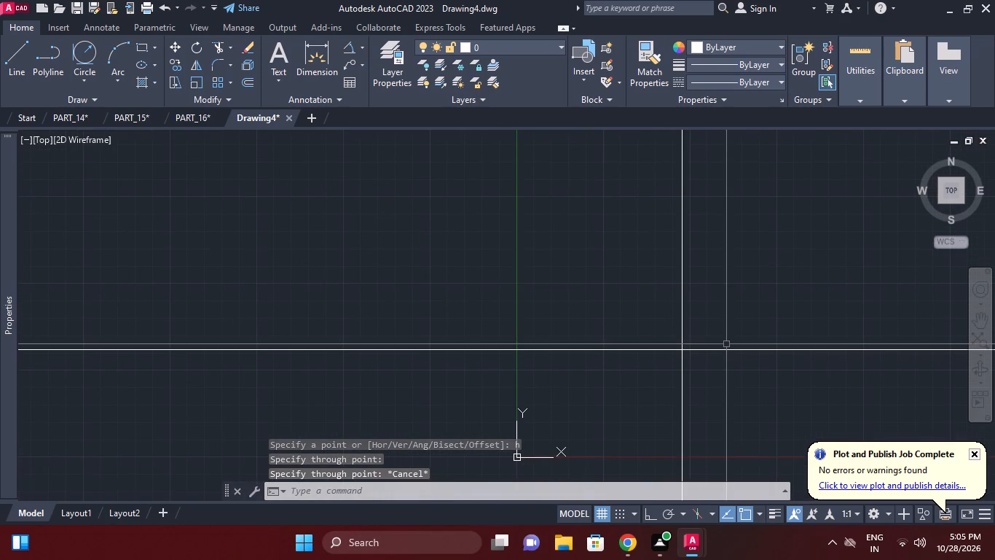
text(o)
key(space)
key(7)
key(0)
key(8)
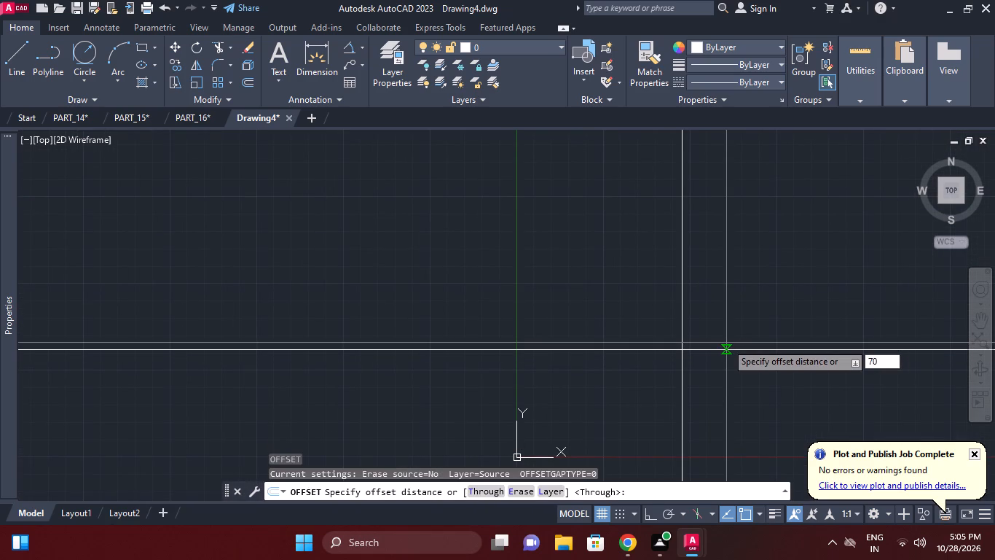
key(BackSpace)
text(/2)
key(Return)
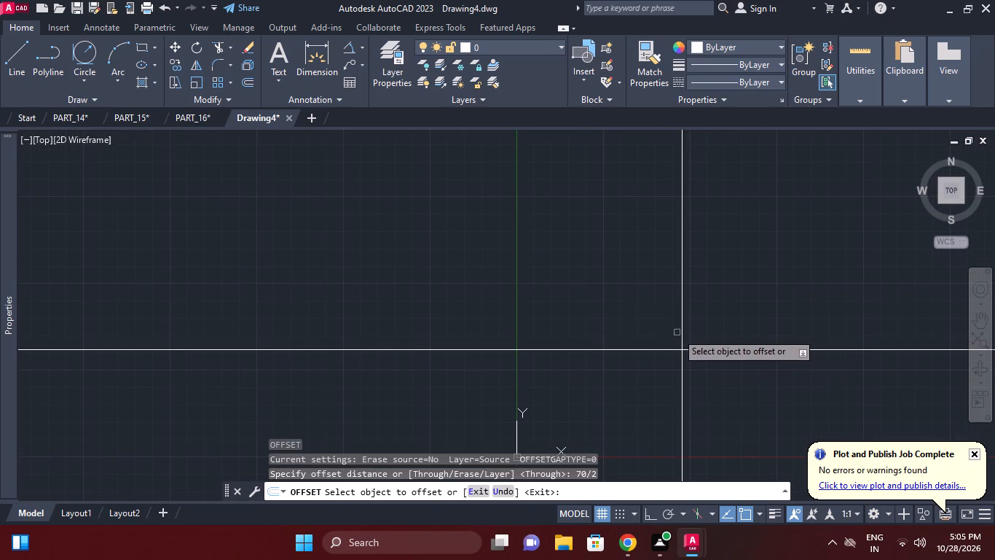
click(683, 316)
click(669, 299)
click(680, 287)
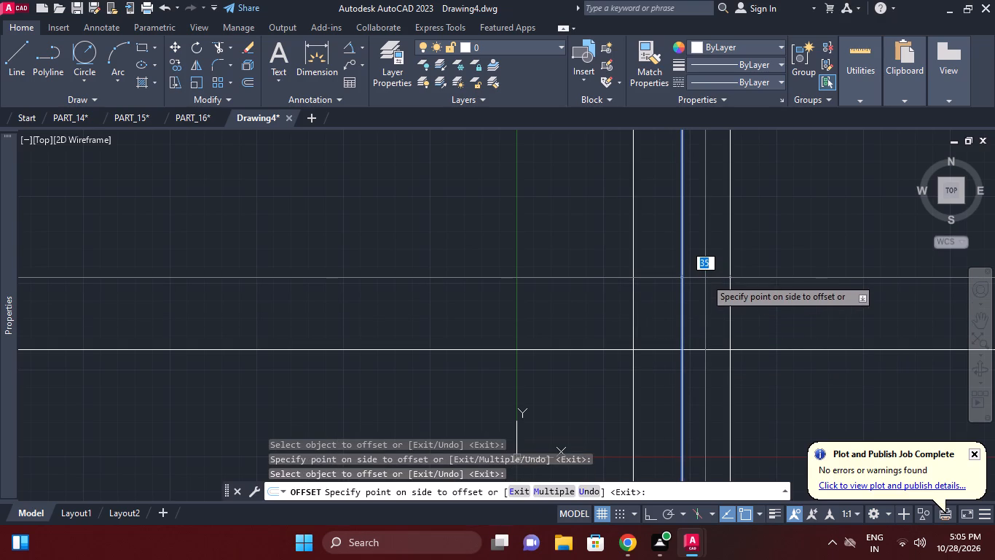
click(712, 276)
middle_drag(726, 336, 725, 313)
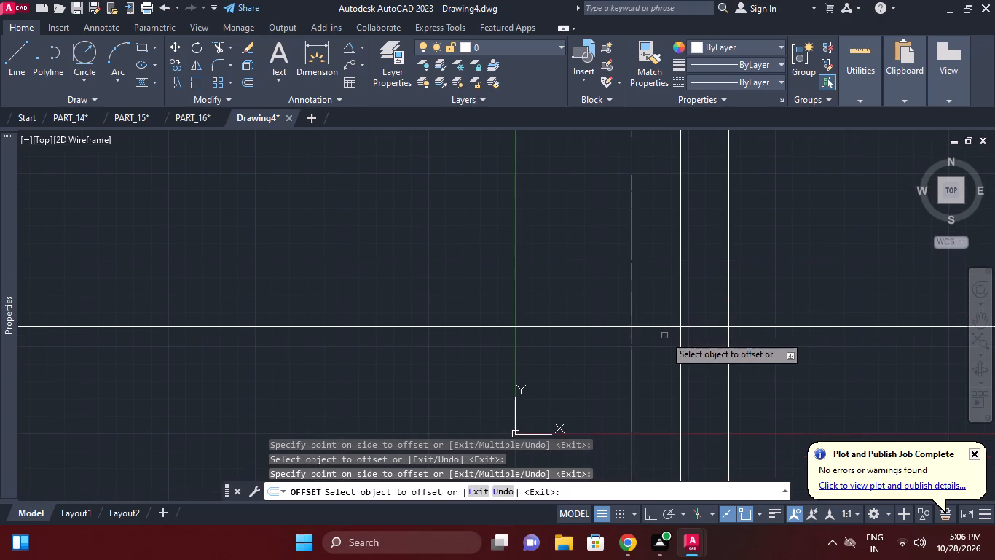
key(Escape)
Trim the horizontal construction line on both sides so only the part between the outer vertical lines remains.
middle_click(664, 335)
text(tr)
key(space)
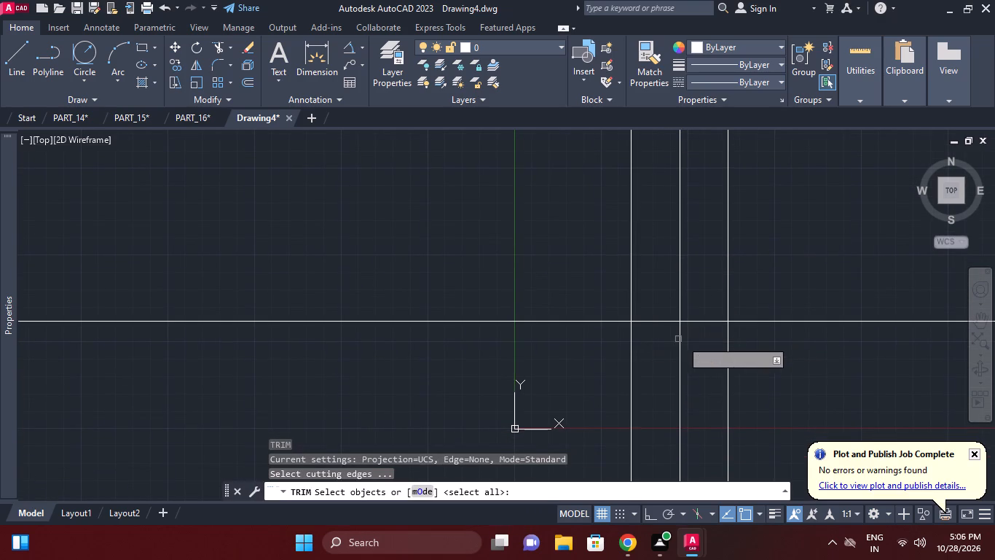
click(738, 350)
click(528, 352)
key(space)
click(574, 332)
click(572, 303)
drag(822, 335, 813, 327)
click(785, 280)
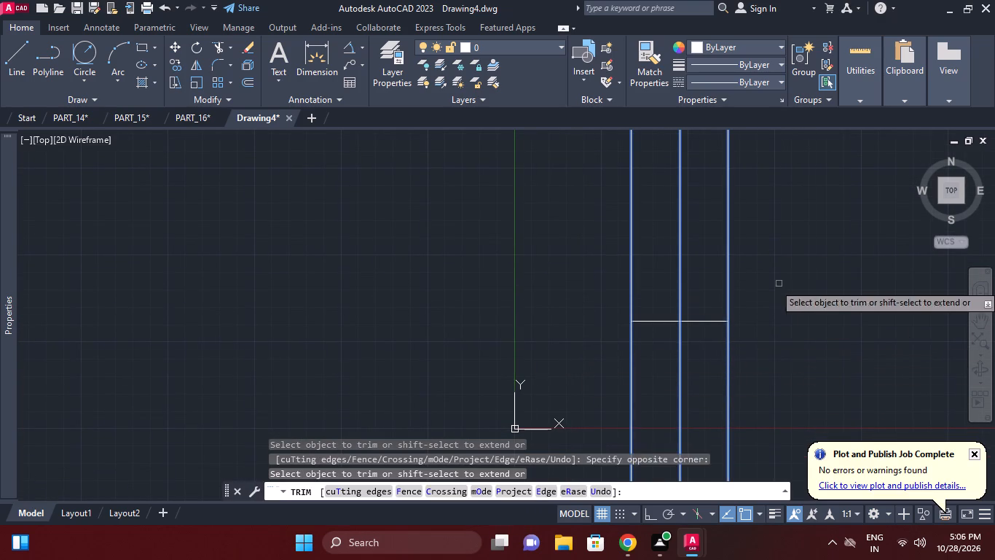
key(Escape)
key(space)
key(Escape)
Erase the three vertical construction lines, keeping the trimmed horizontal line.
click(768, 378)
click(565, 377)
key(e)
key(space)
key(Escape)
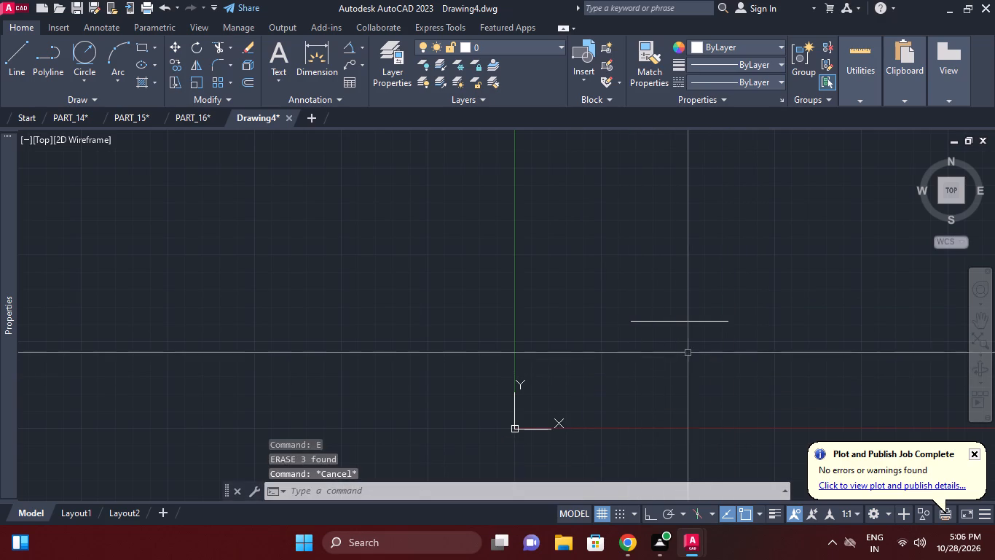
Draw a vertical construction line through the midpoint of the horizontal line.
middle_click(688, 353)
key(Escape)
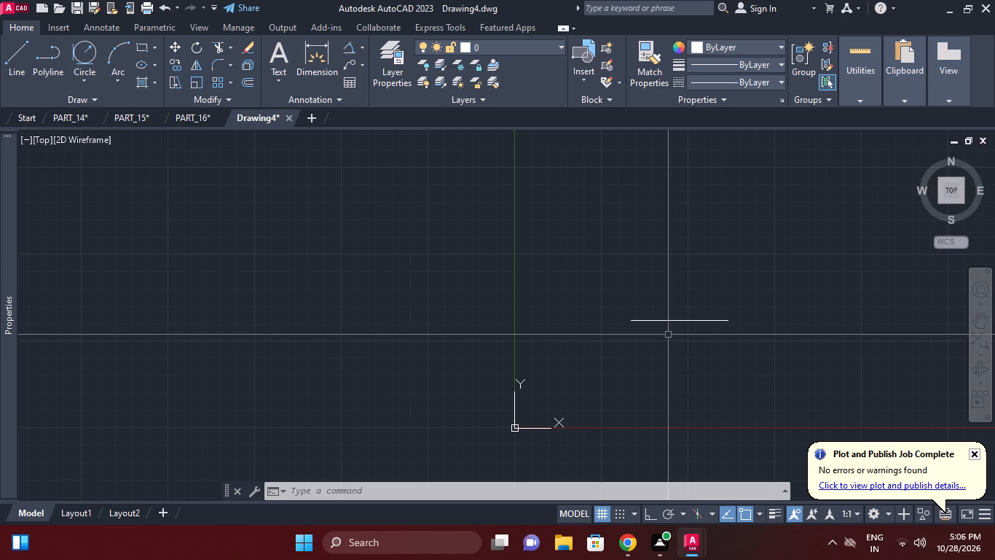
key(x)
text(l v)
key(space)
click(684, 324)
key(Escape)
Offset the central vertical construction line by 150/2 (75 mm) to both its left and right sides.
text(o)
key(space)
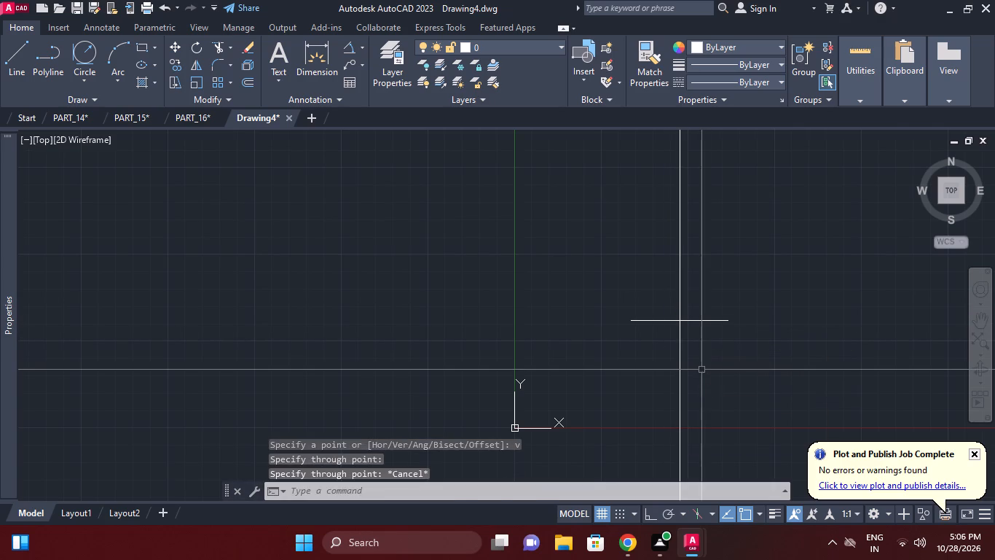
text(150/2)
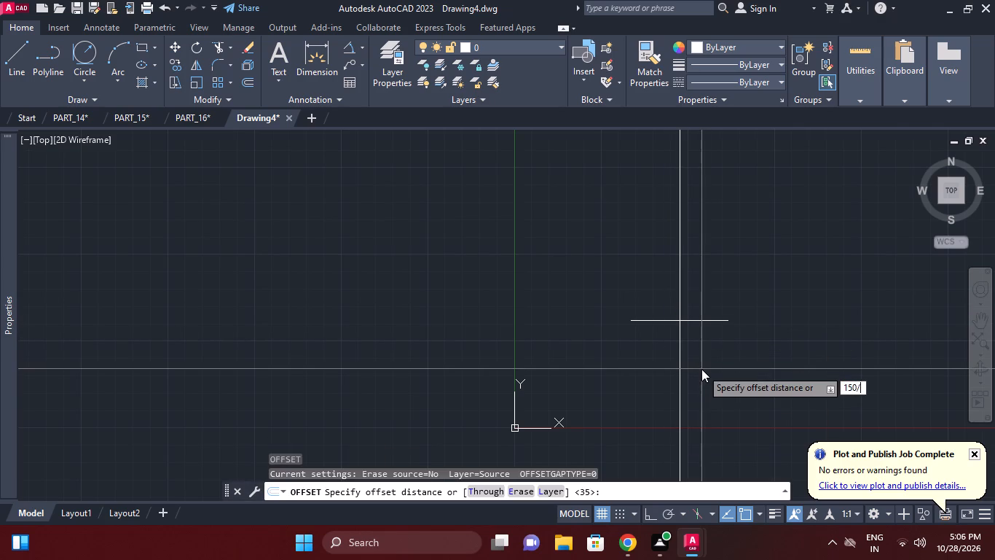
key(space)
click(677, 337)
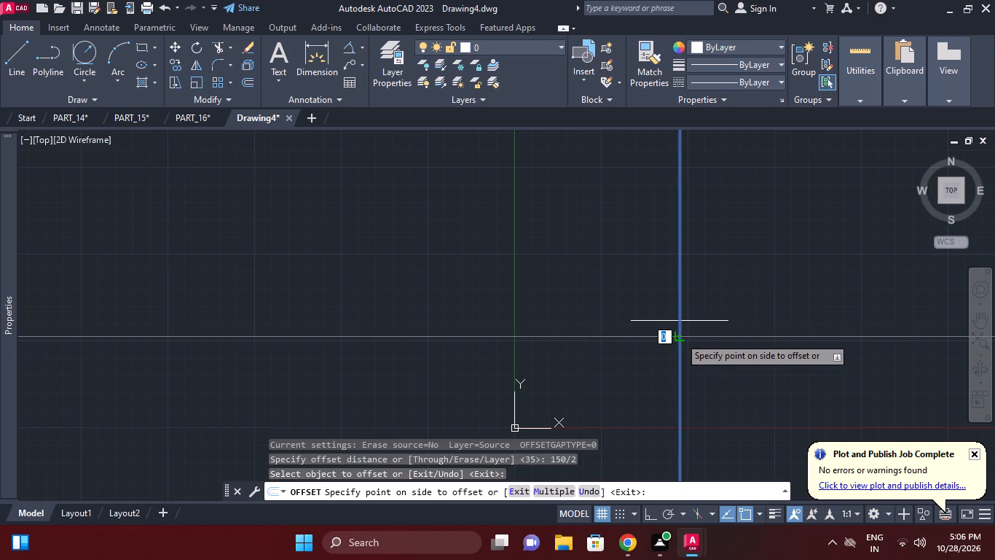
click(642, 341)
click(683, 338)
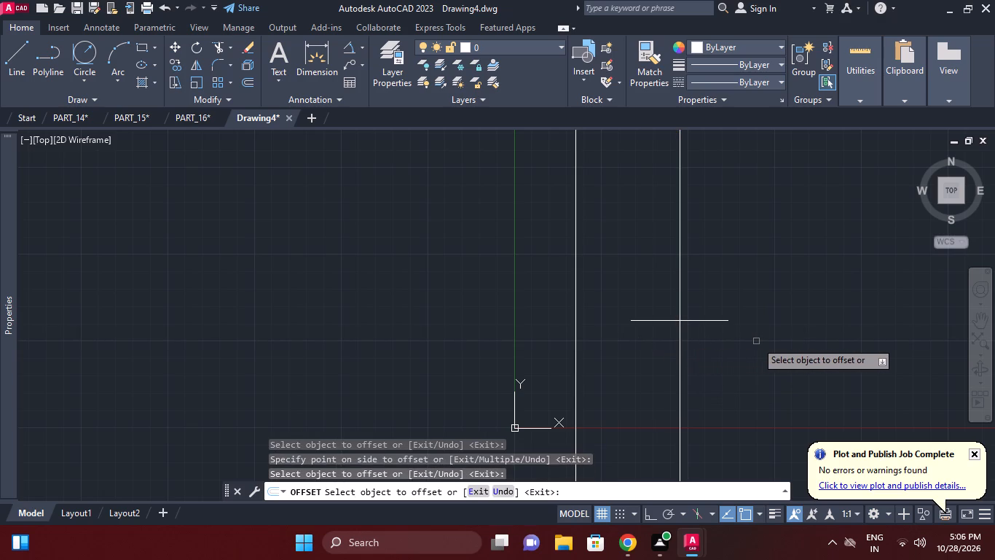
click(681, 339)
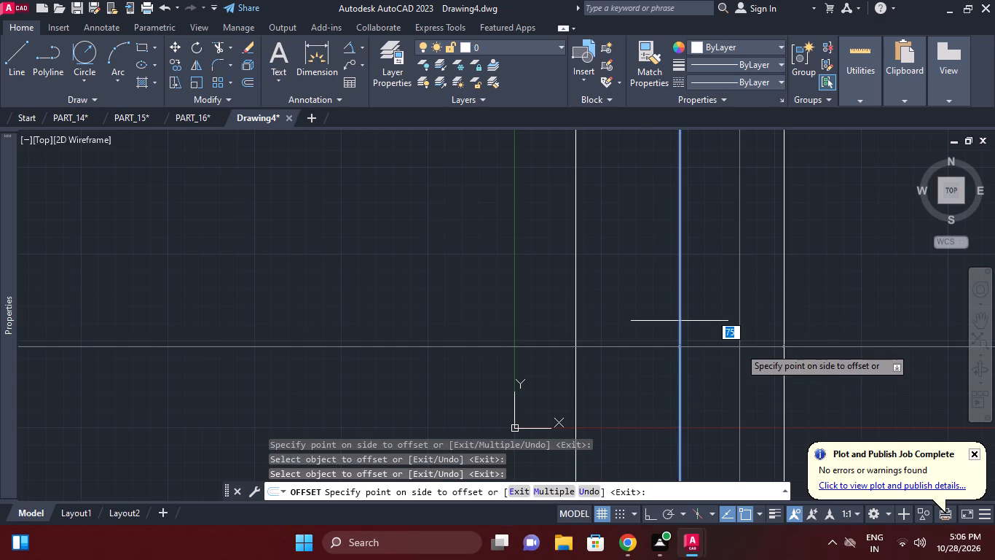
click(739, 347)
key(Escape)
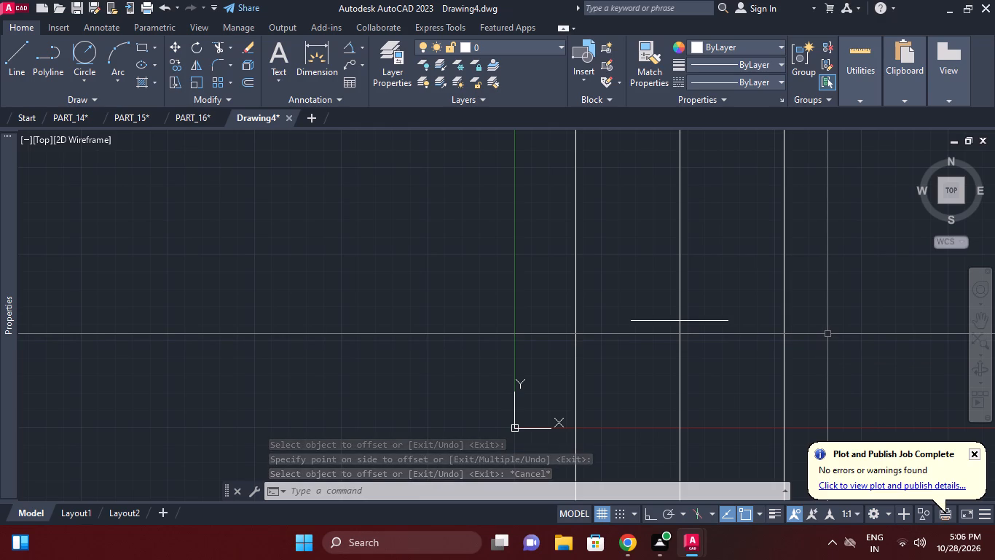
key(Escape)
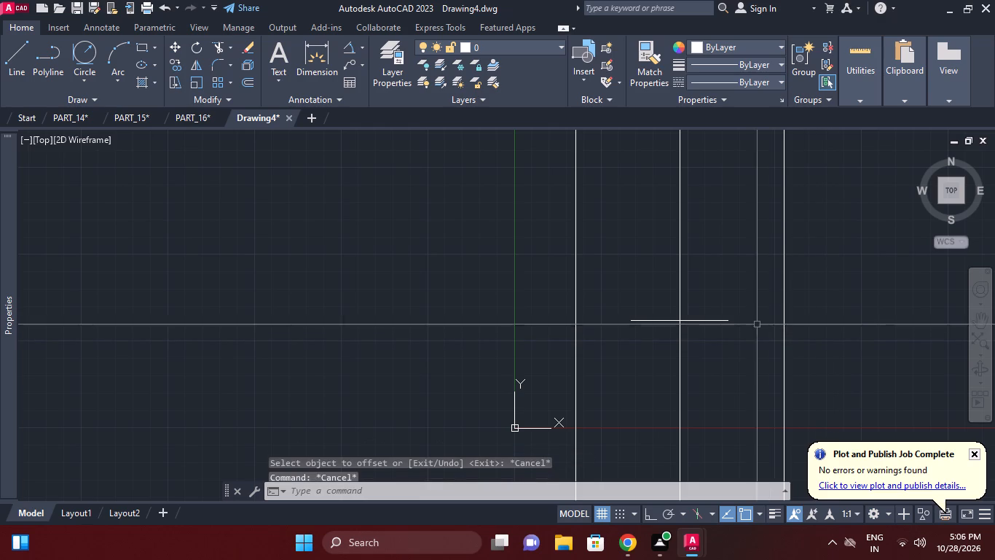
With Ortho on, draw a line 25 mm up from the base line's right end, continuing horizontally to the right vertical line.
middle_click(756, 327)
key(l)
key(space)
click(730, 321)
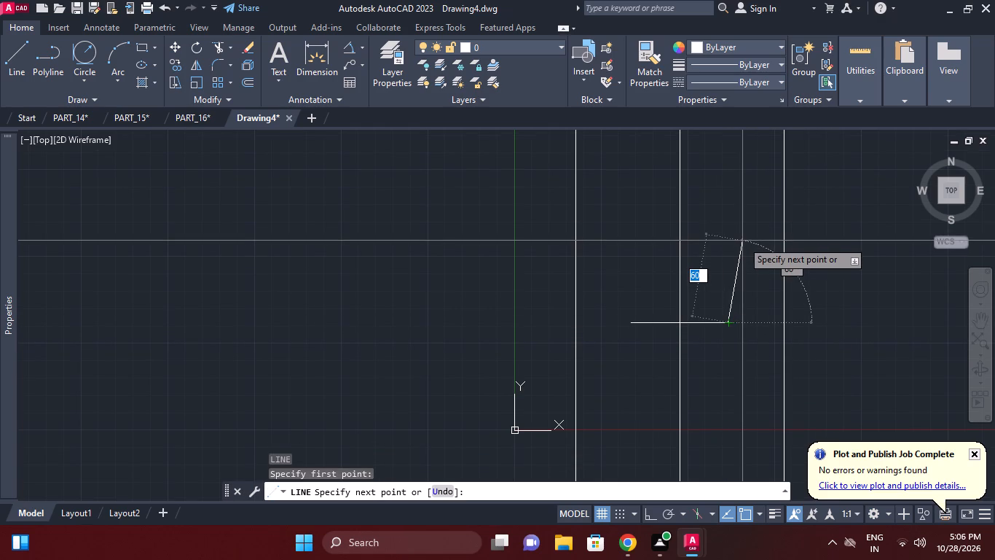
key(F8)
text(25)
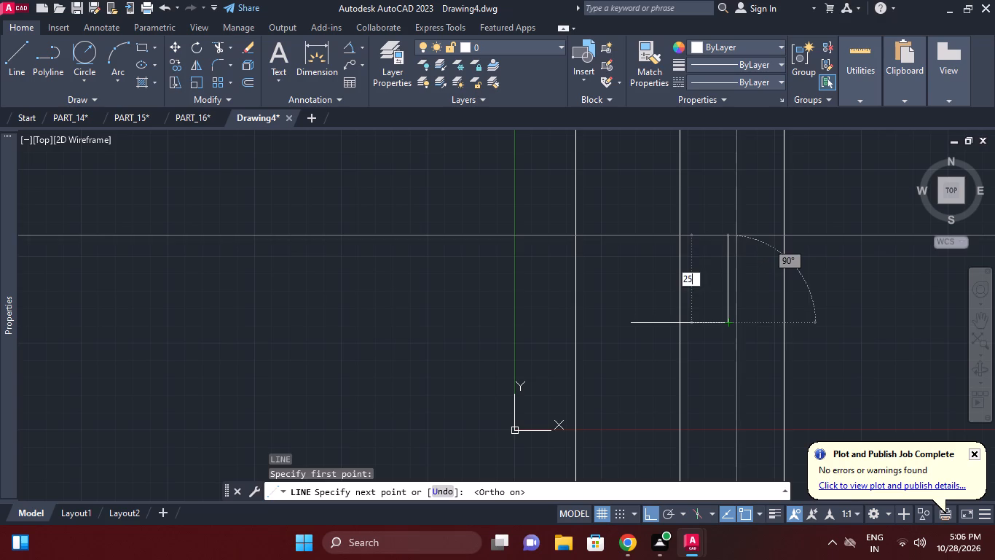
key(Return)
click(788, 287)
key(Escape)
Draw a line 25 mm up from the base line's left end, continuing horizontally to the left vertical line.
key(space)
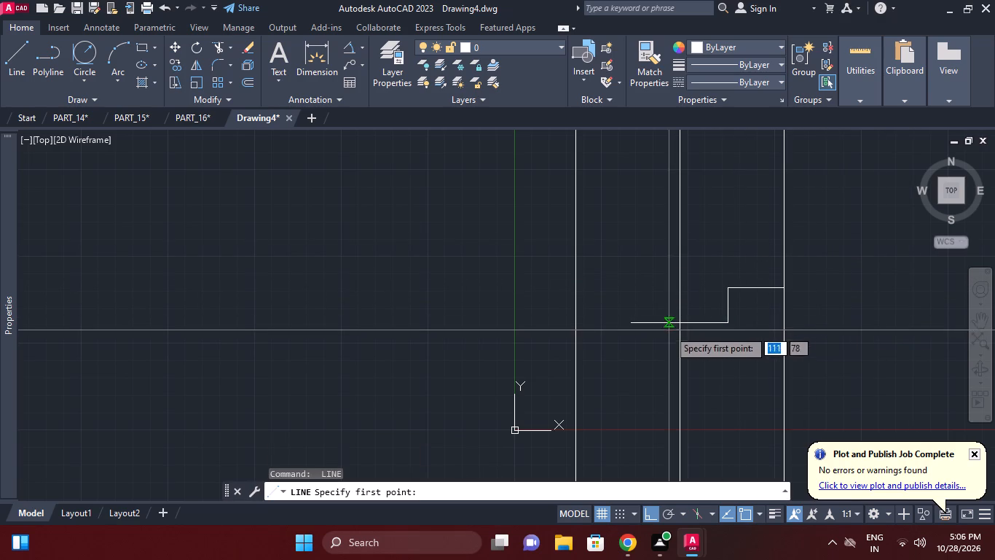
click(630, 322)
text(25)
key(Return)
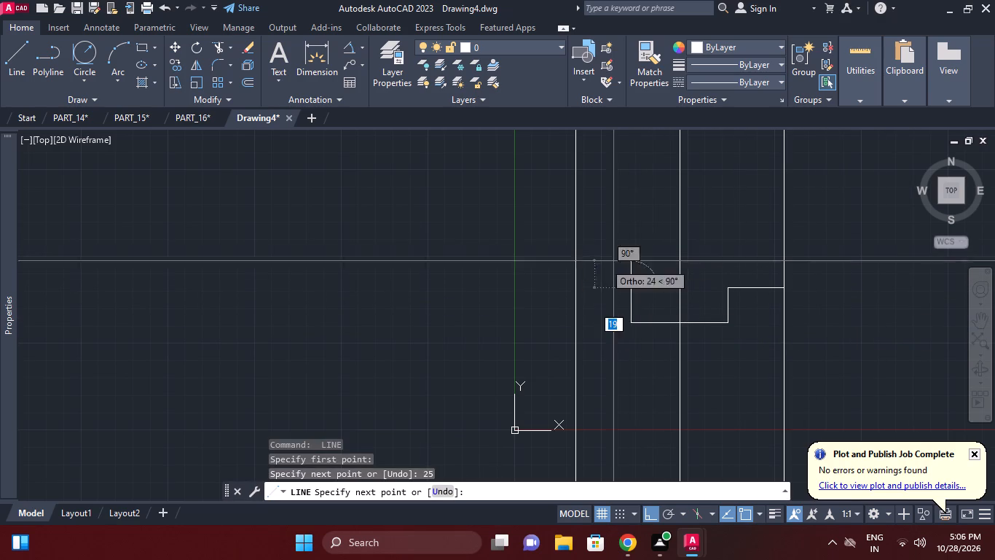
click(574, 287)
key(Escape)
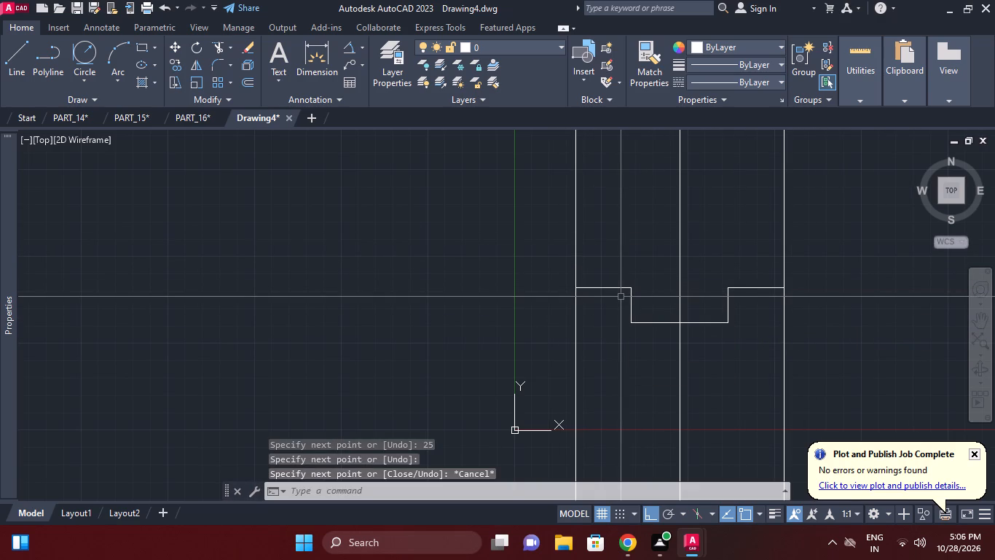
Offset the upper horizontal segments on the right and left sides 10 mm downward.
text(o 10)
key(Return)
click(752, 285)
click(750, 291)
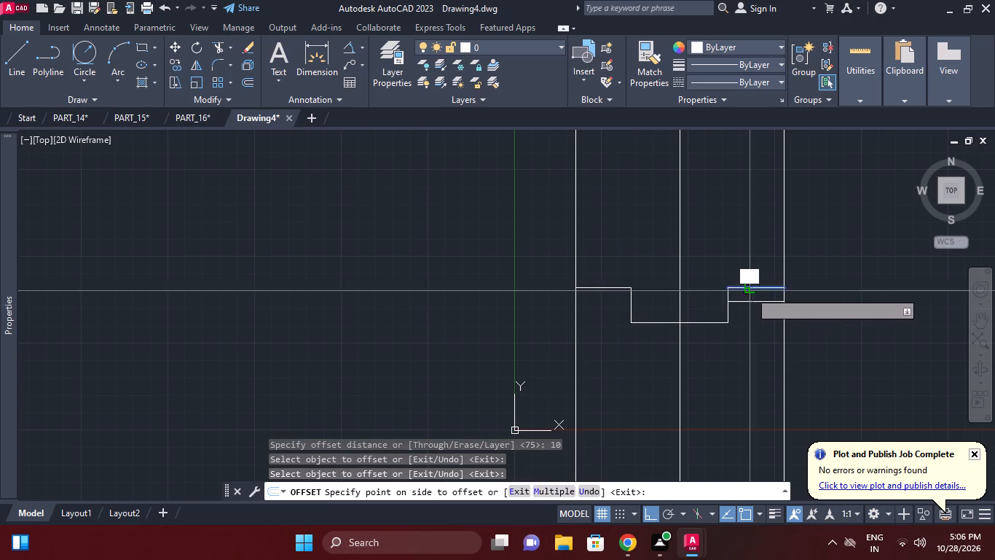
click(747, 306)
click(601, 287)
click(601, 304)
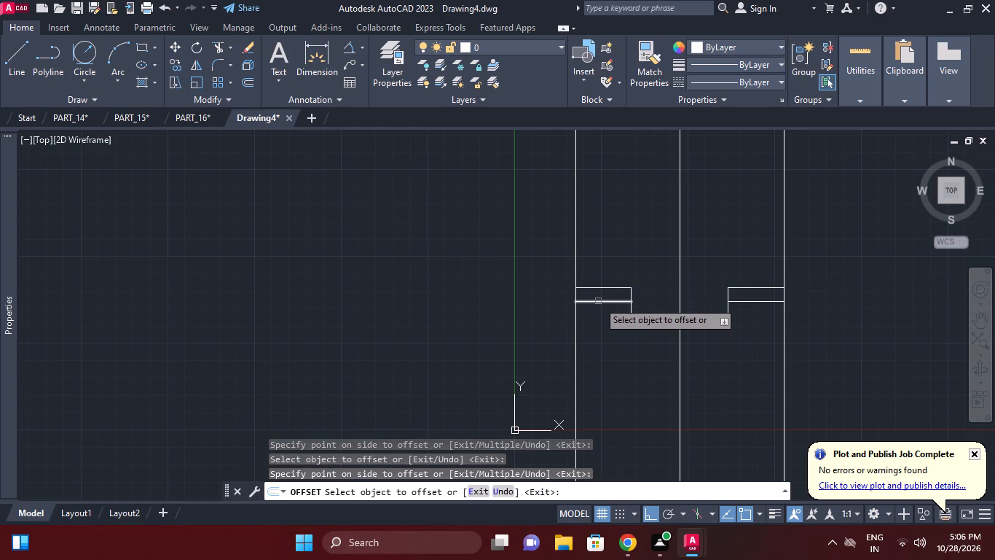
key(Escape)
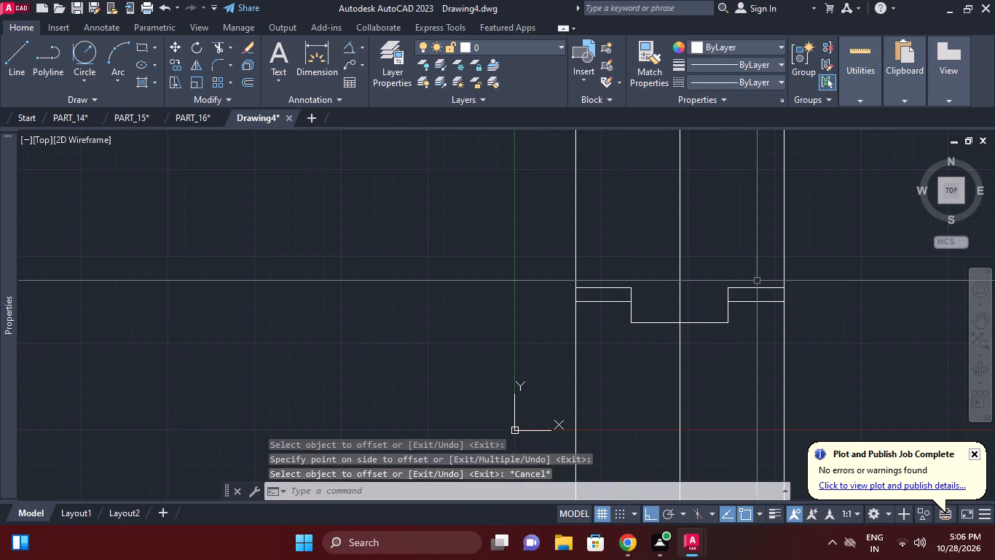
Erase the two outer vertical construction lines at the far ends of the left and right flanges.
key(Escape)
middle_drag(602, 284, 618, 264)
click(628, 233)
click(559, 233)
key(e)
key(space)
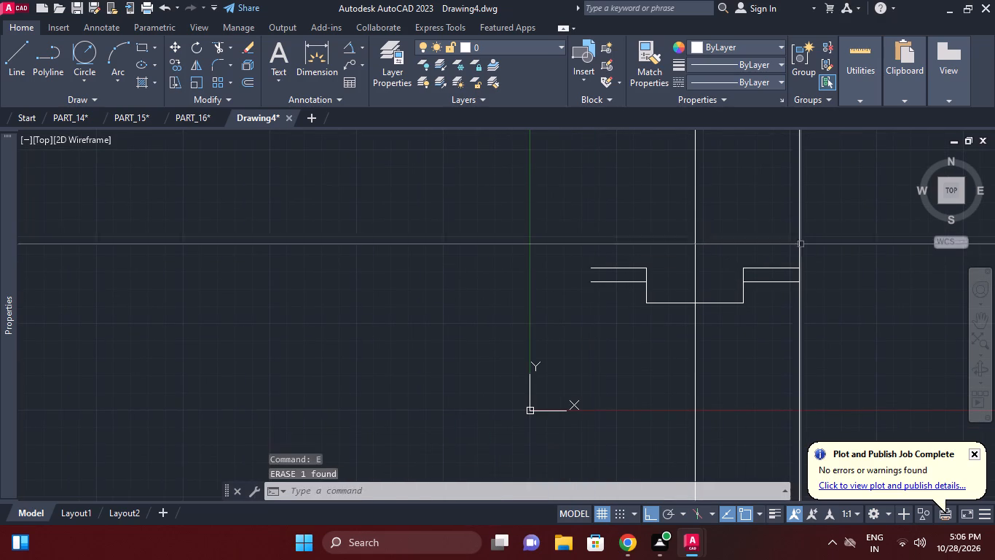
click(825, 237)
click(790, 221)
key(e)
key(space)
key(Escape)
Close the outer ends of the right and left flanges with short vertical lines joining their lower and upper edges.
middle_click(799, 277)
text(l)
key(space)
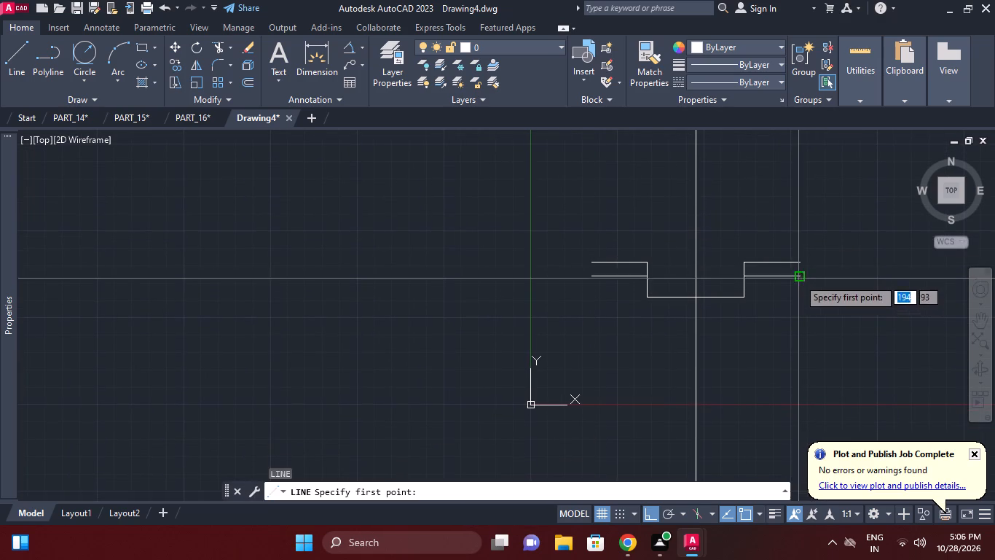
click(798, 278)
click(799, 260)
key(Escape)
key(space)
click(589, 278)
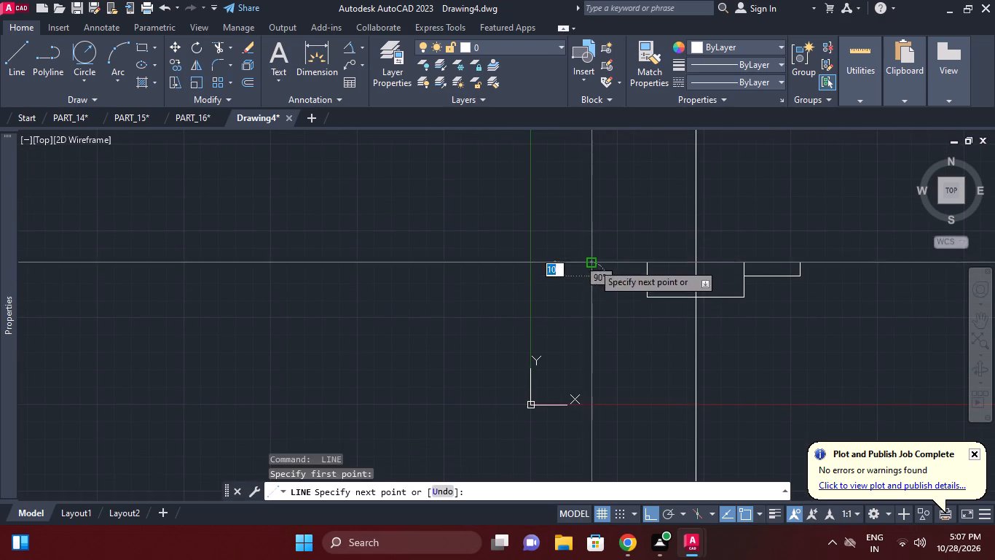
click(593, 263)
key(Escape)
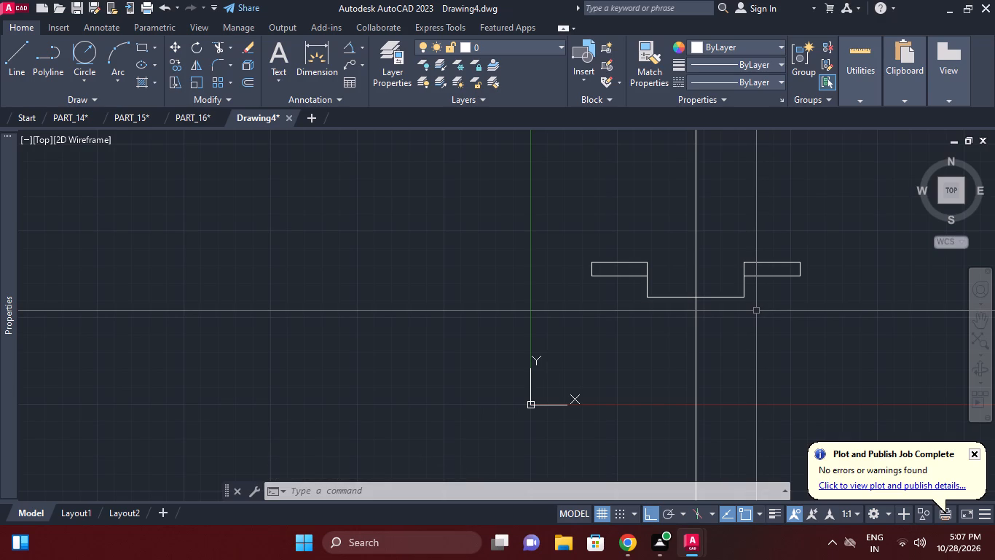
Offset the central vertical construction line by 90/2 to both its left and right sides.
text(o)
key(space)
text(90/2)
key(Return)
click(696, 326)
click(683, 315)
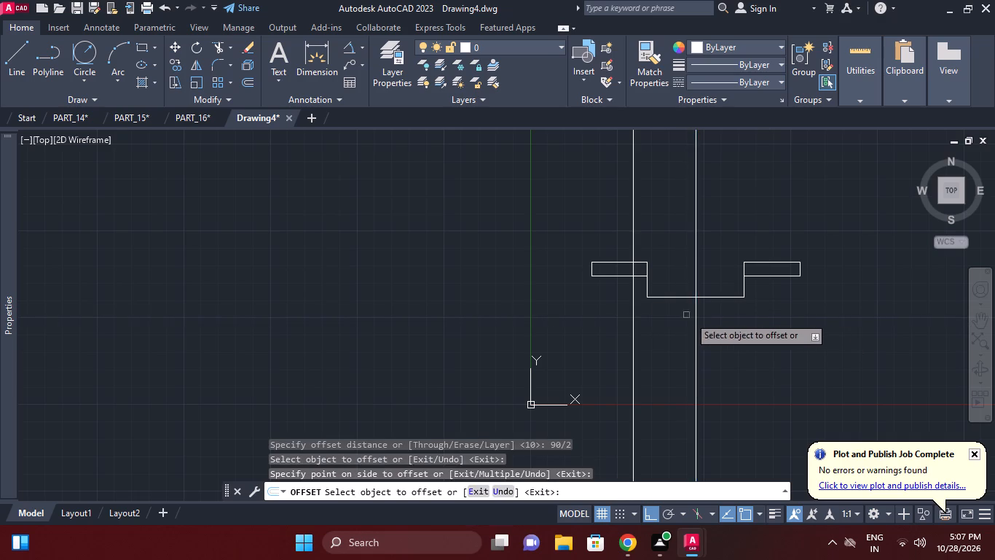
click(696, 316)
click(720, 315)
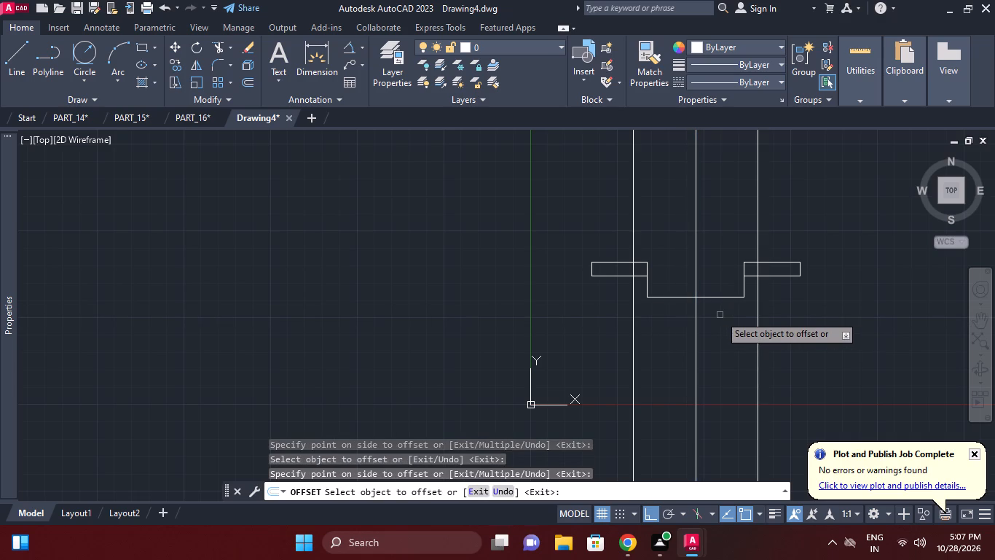
key(Escape)
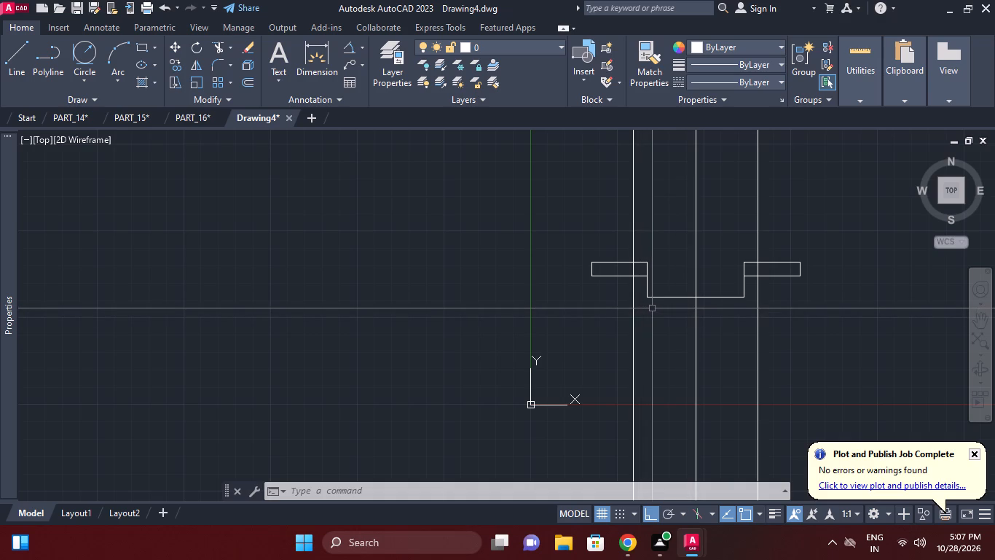
Trim the lower edges of both flanges between the new offset construction lines and the inner vertical walls.
middle_drag(664, 328, 661, 308)
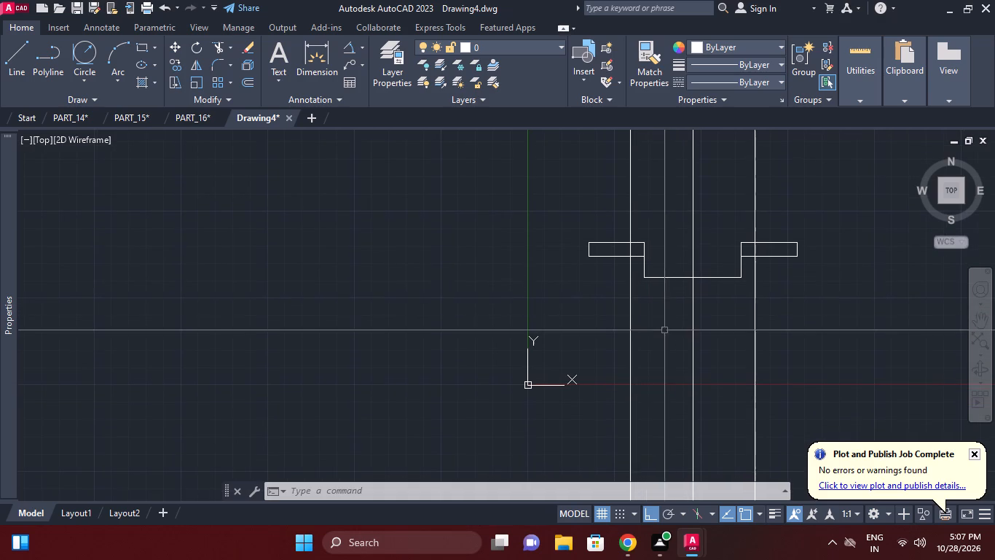
scroll(640, 289, up, 1)
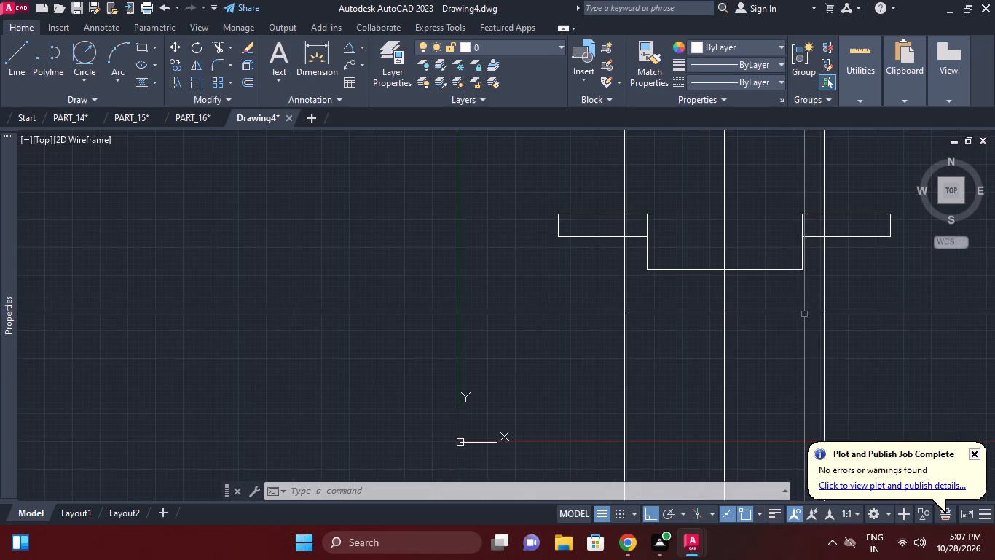
key(t)
key(r)
key(space)
click(661, 332)
click(614, 327)
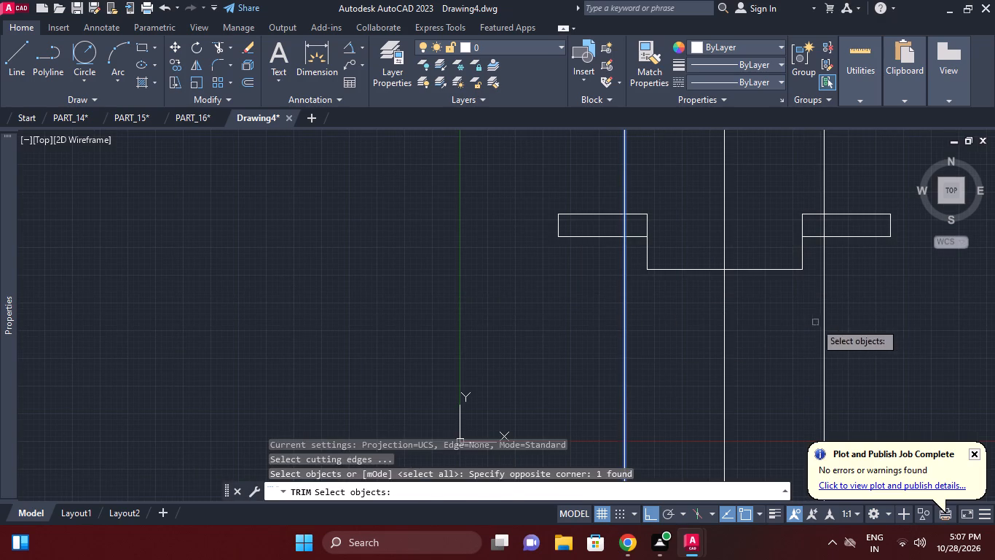
drag(868, 322, 854, 314)
click(764, 285)
key(space)
click(818, 238)
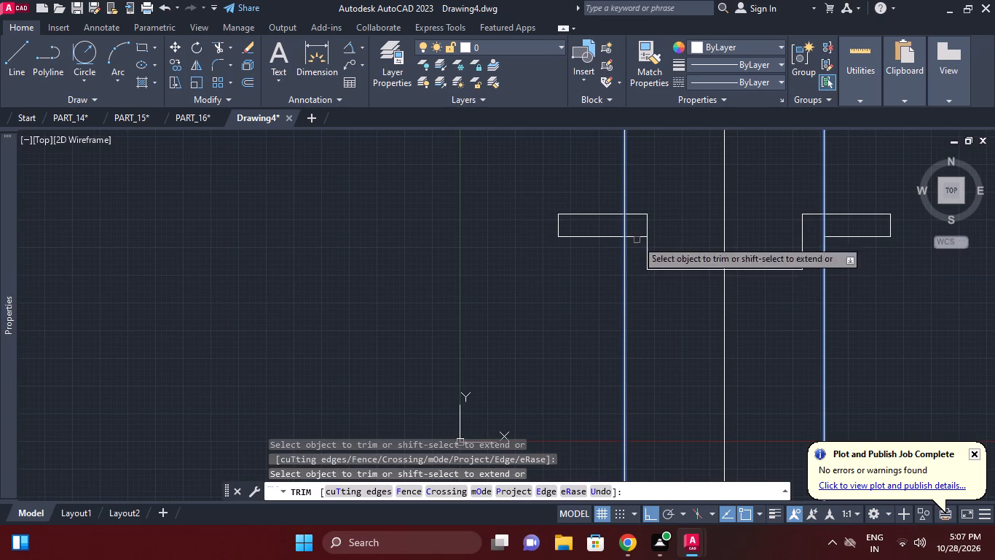
click(637, 240)
key(Escape)
key(space)
click(634, 261)
click(618, 258)
key(space)
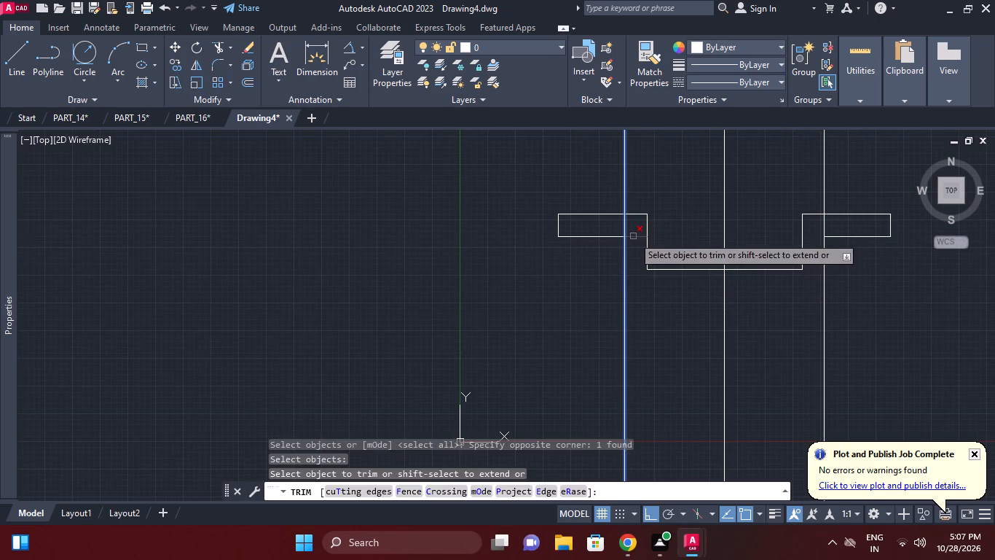
click(633, 236)
key(Escape)
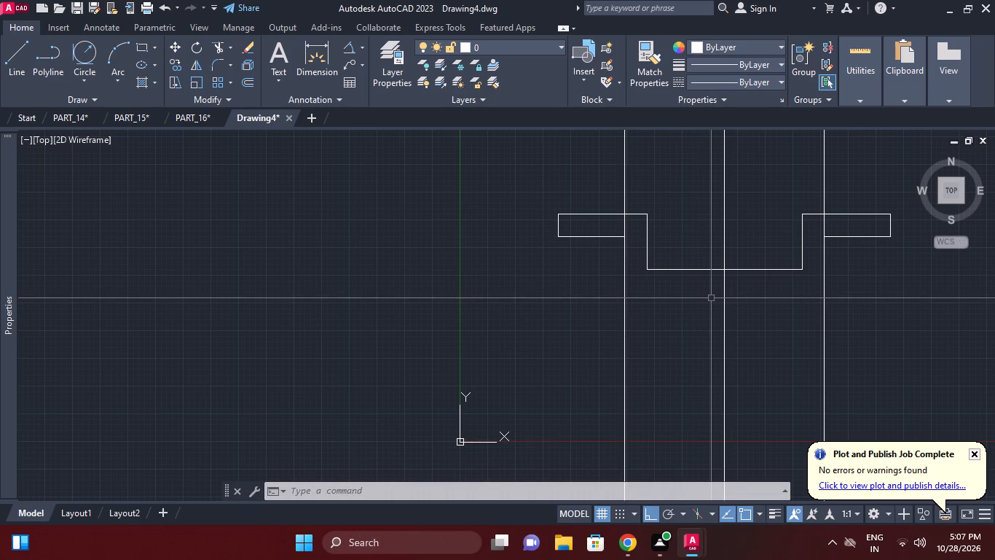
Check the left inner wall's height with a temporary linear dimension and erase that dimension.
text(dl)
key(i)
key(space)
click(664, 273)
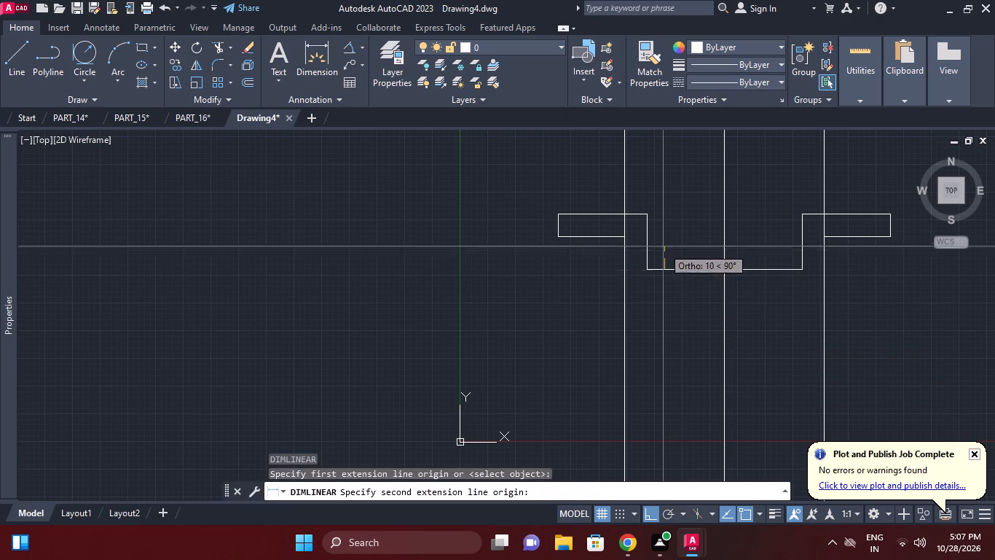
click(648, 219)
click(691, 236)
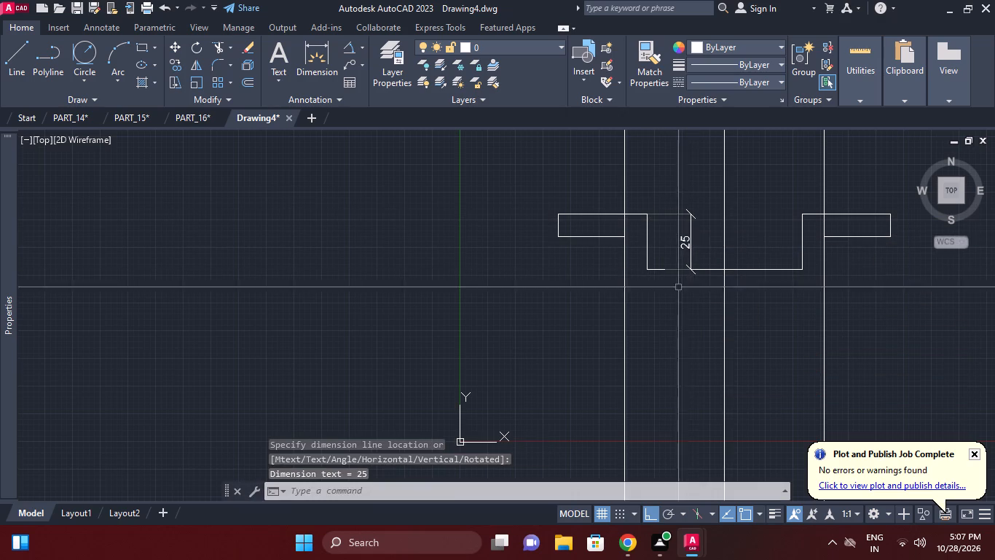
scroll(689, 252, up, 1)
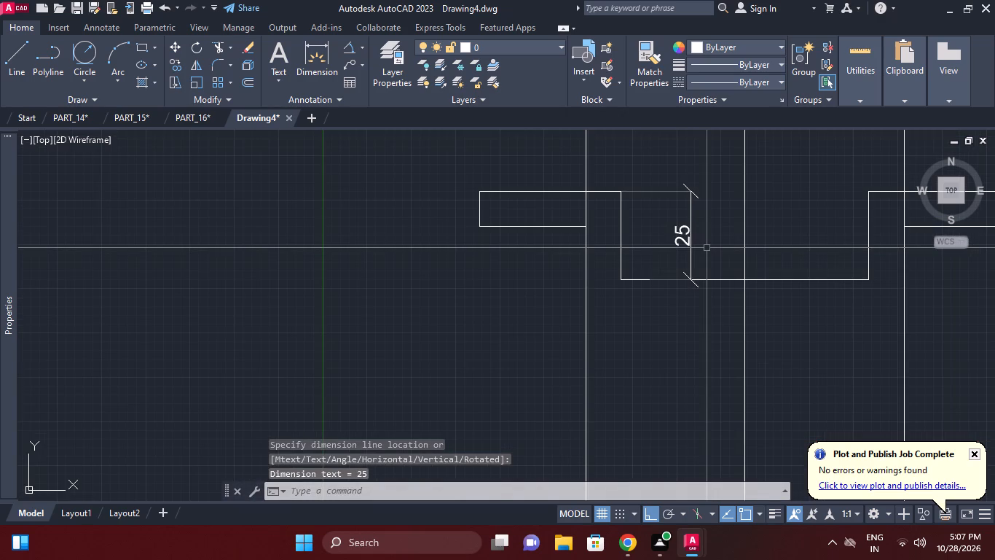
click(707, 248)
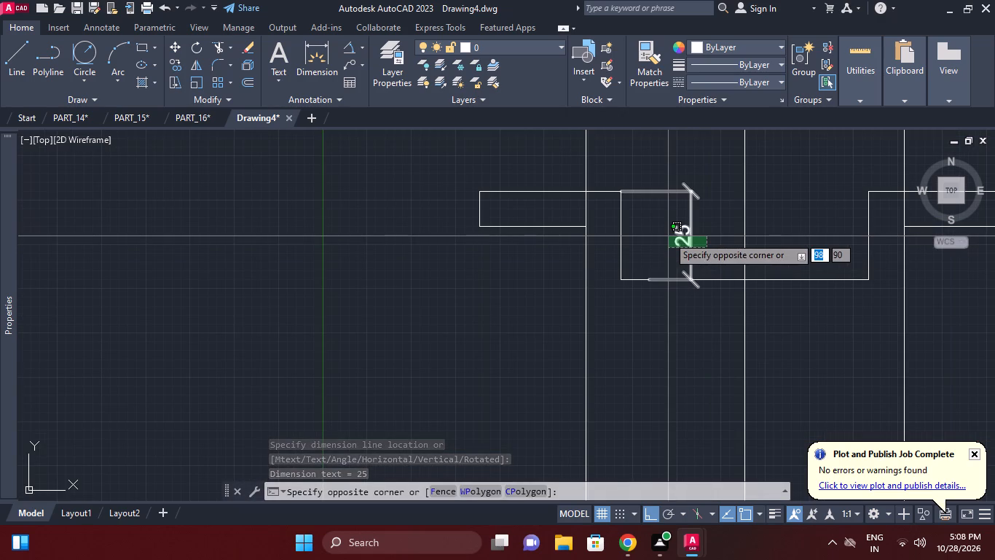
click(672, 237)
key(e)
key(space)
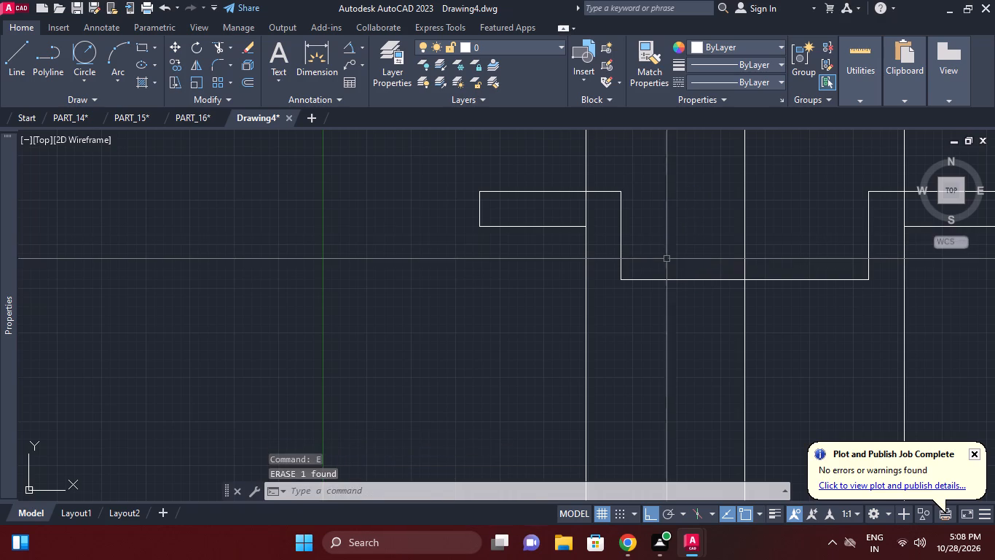
Draw a horizontal construction line through the inner end of the left flange's lower edge.
key(x)
text(l h)
key(space)
click(583, 231)
key(Escape)
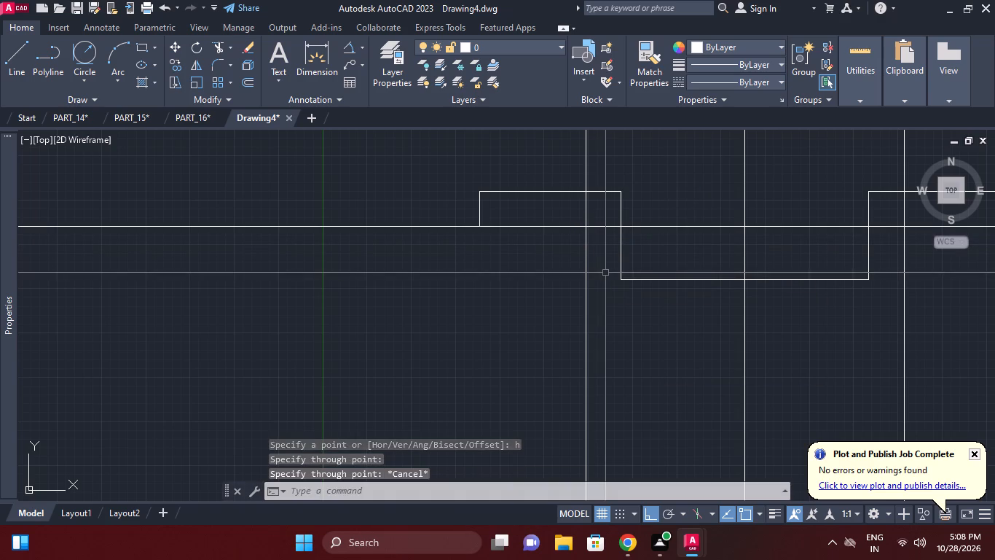
Offset the horizontal construction line 10 mm downward.
text(o)
key(space)
text(10)
key(Return)
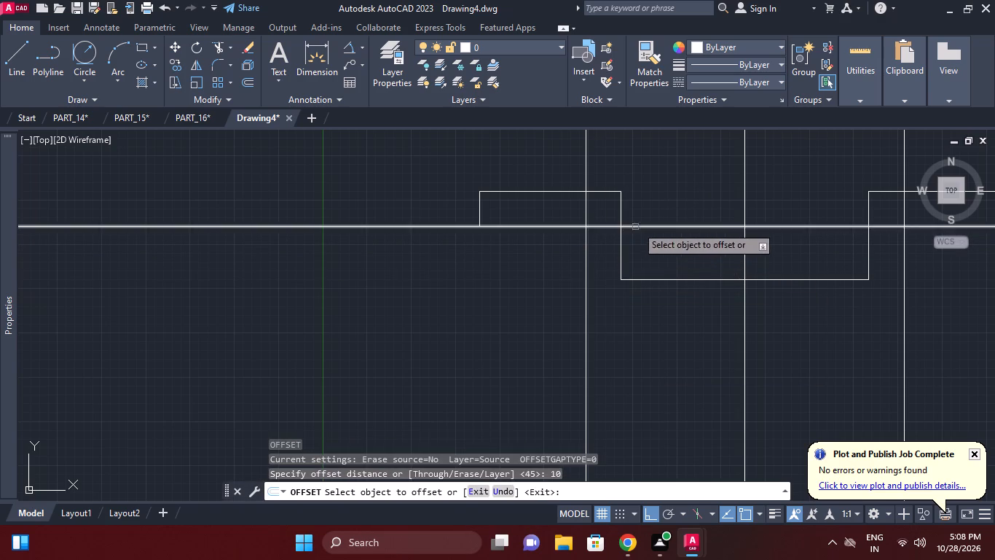
click(637, 225)
click(636, 259)
click(646, 233)
click(647, 220)
key(Escape)
Erase the original horizontal construction line along the flanges' lower edges, keeping its offset copy.
click(642, 230)
key(e)
click(642, 225)
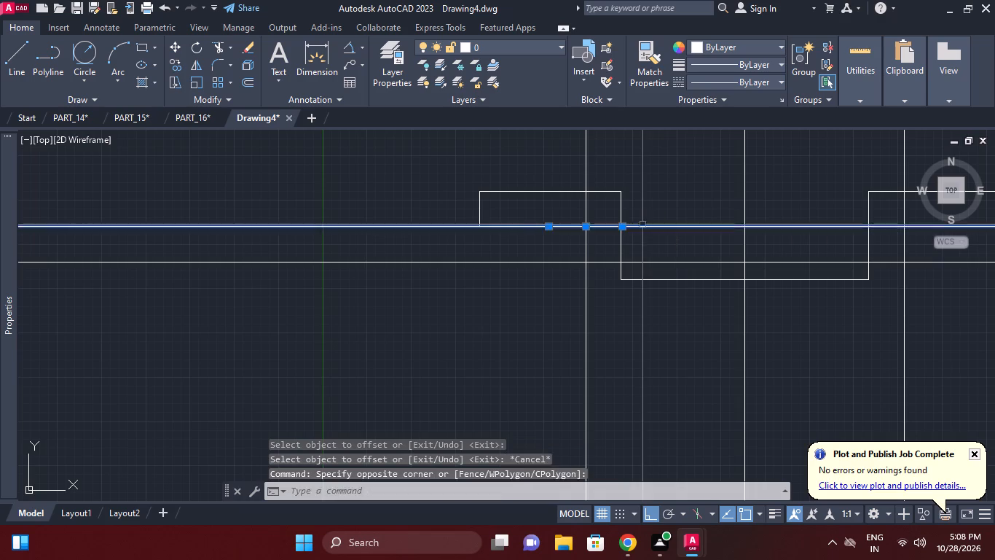
key(space)
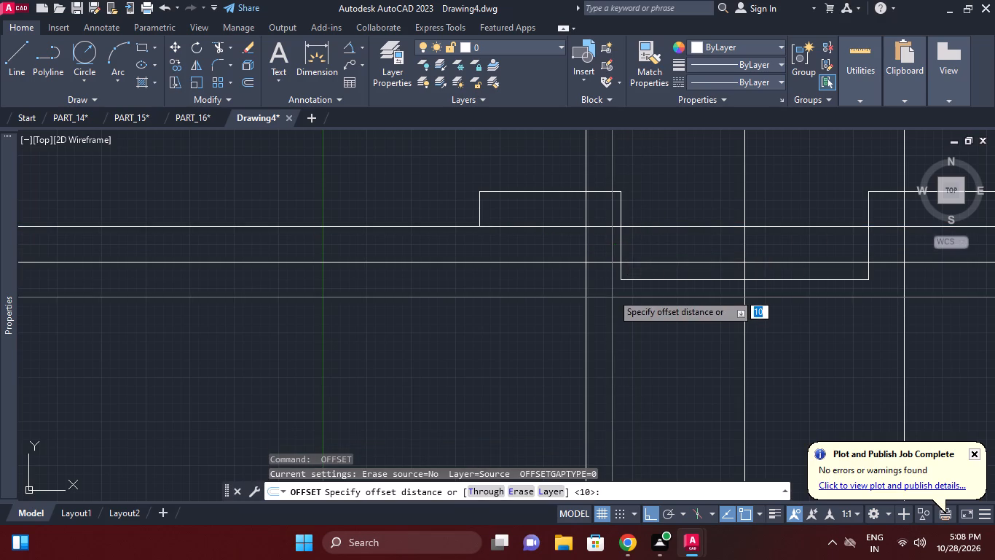
key(Escape)
click(603, 231)
click(603, 226)
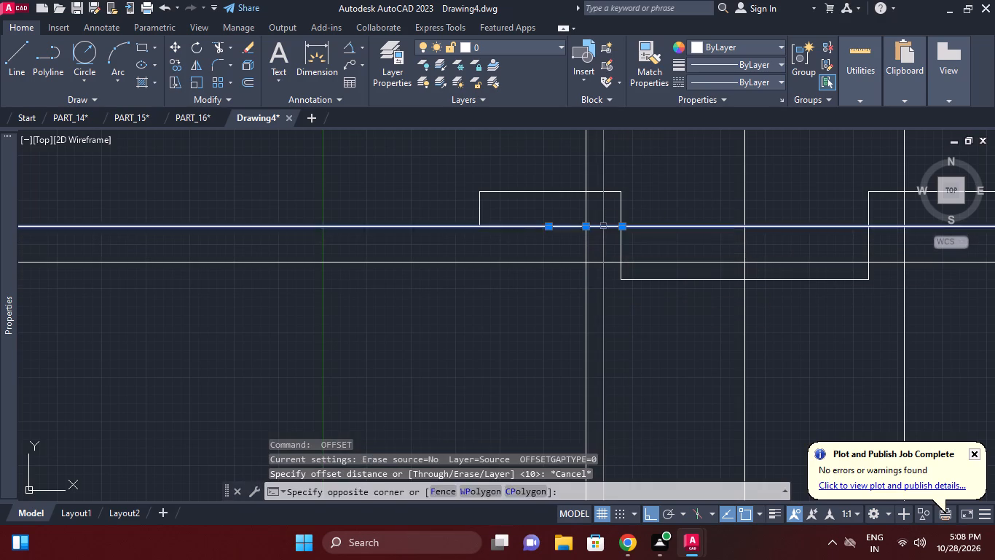
text(e)
key(space)
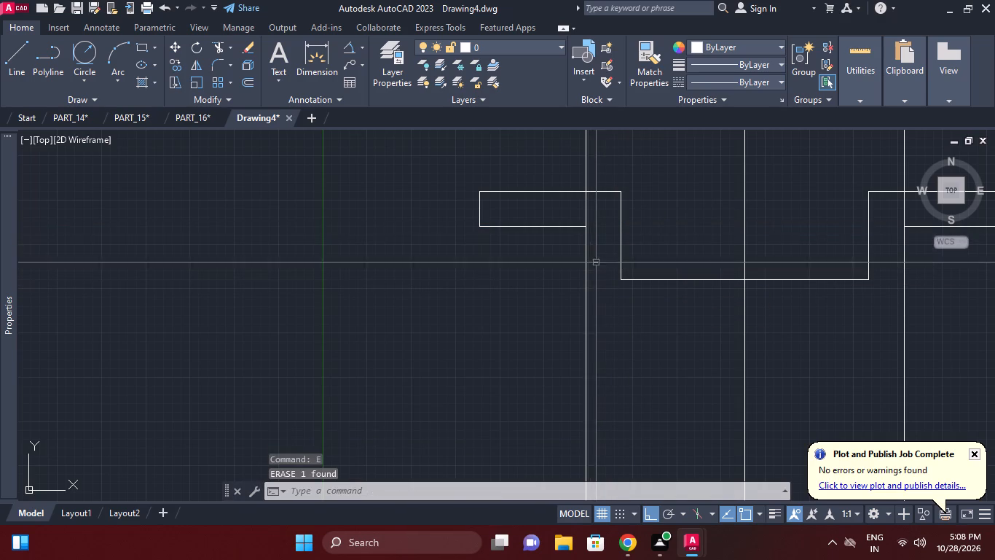
Erase the left vertical construction line at the inner end of the left flange's lower edge.
key(Escape)
click(586, 218)
key(e)
key(space)
key(Escape)
Draw a vertical line from the inner end of the left flange's lower edge down past the horizontal construction line.
key(l)
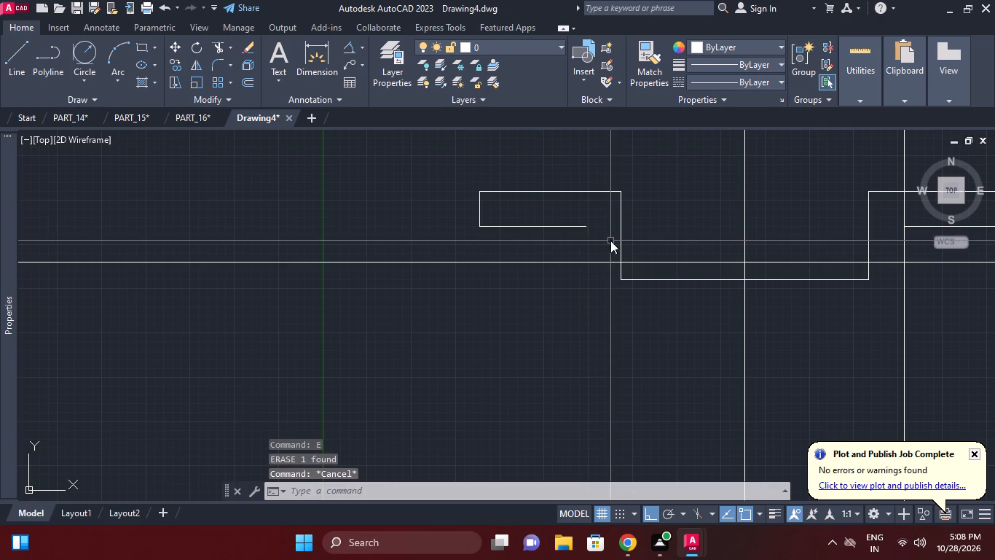
key(space)
click(586, 230)
click(590, 300)
key(Escape)
key(Escape)
middle_click(594, 272)
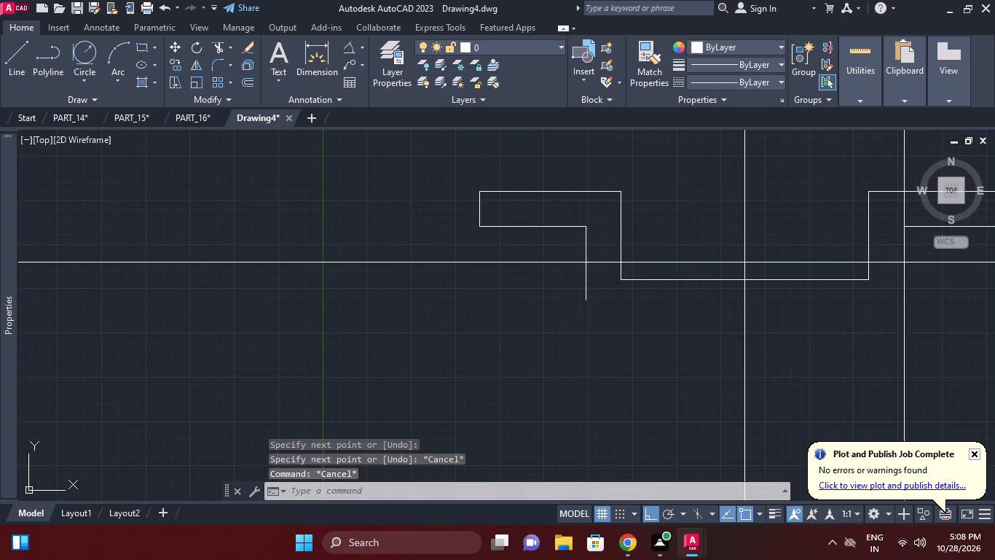
Trim the part of the short left vertical line that extends below the horizontal construction line.
text(tr)
key(space)
click(593, 266)
click(591, 259)
key(space)
click(596, 284)
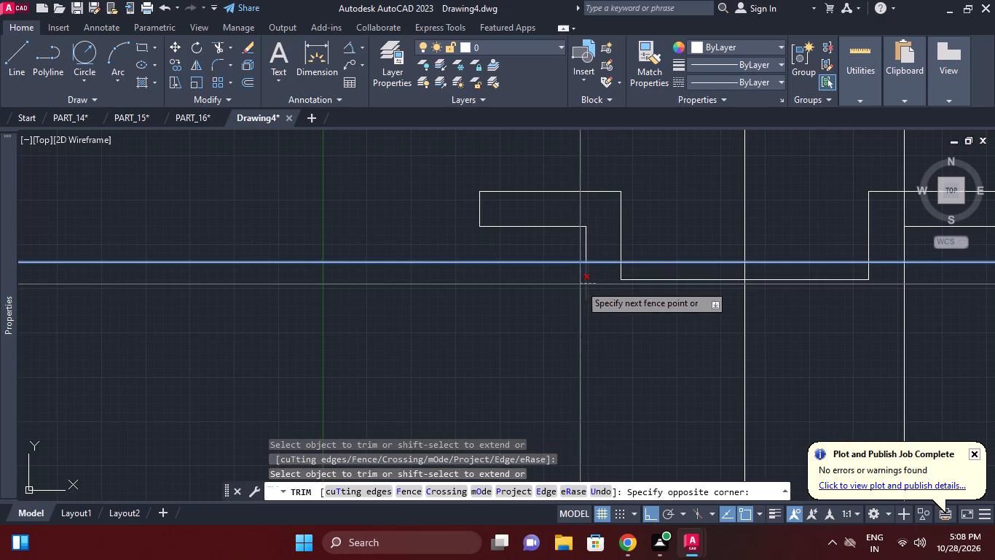
click(580, 284)
key(Escape)
Trim the horizontal construction line to the left of the short left vertical line.
key(space)
click(585, 254)
key(space)
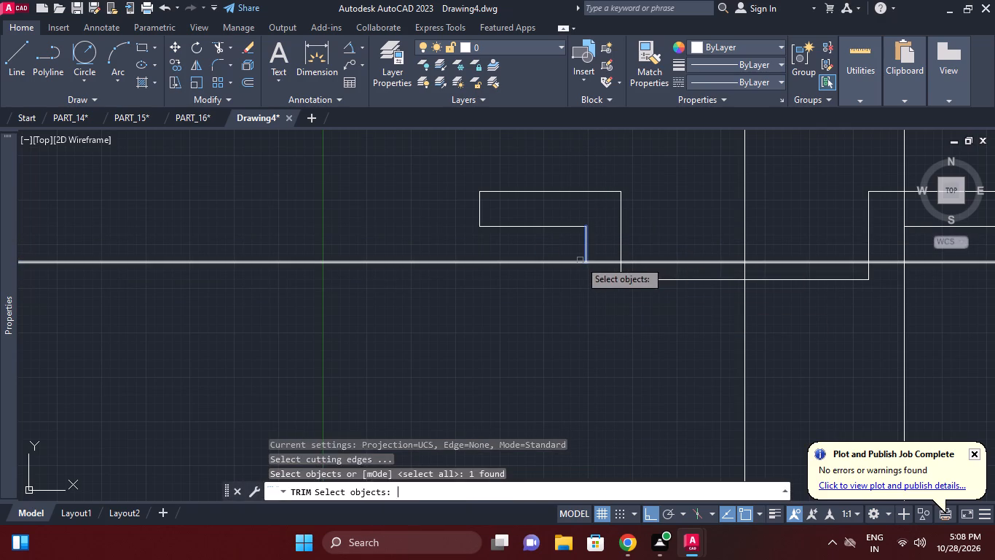
click(571, 263)
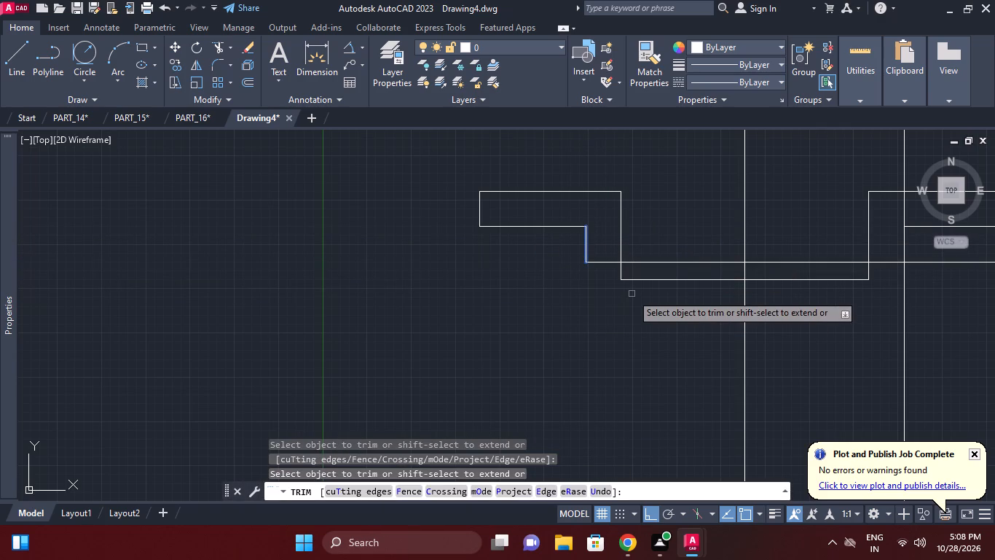
key(Escape)
Erase the right vertical construction line at the inner end of the right flange's lower edge.
middle_drag(717, 275, 630, 279)
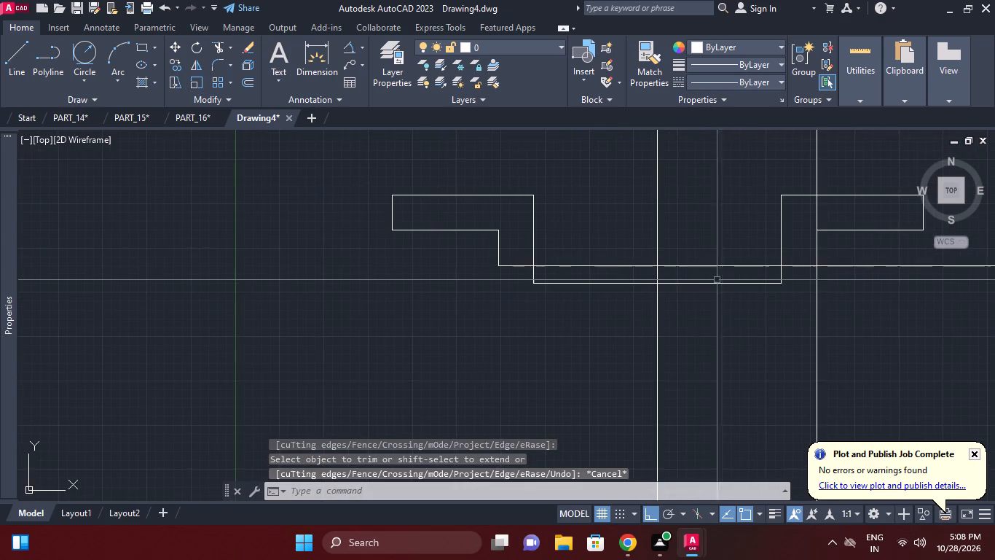
middle_drag(723, 279, 692, 281)
key(Escape)
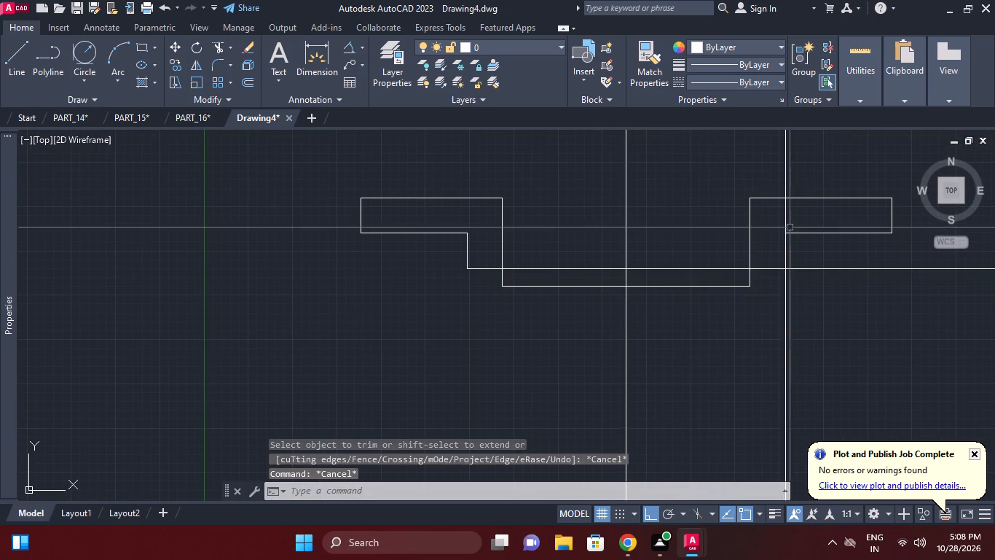
click(787, 222)
key(e)
key(space)
key(Escape)
Draw a vertical line from the inner end of the right flange's lower edge down to the horizontal line.
key(l)
key(space)
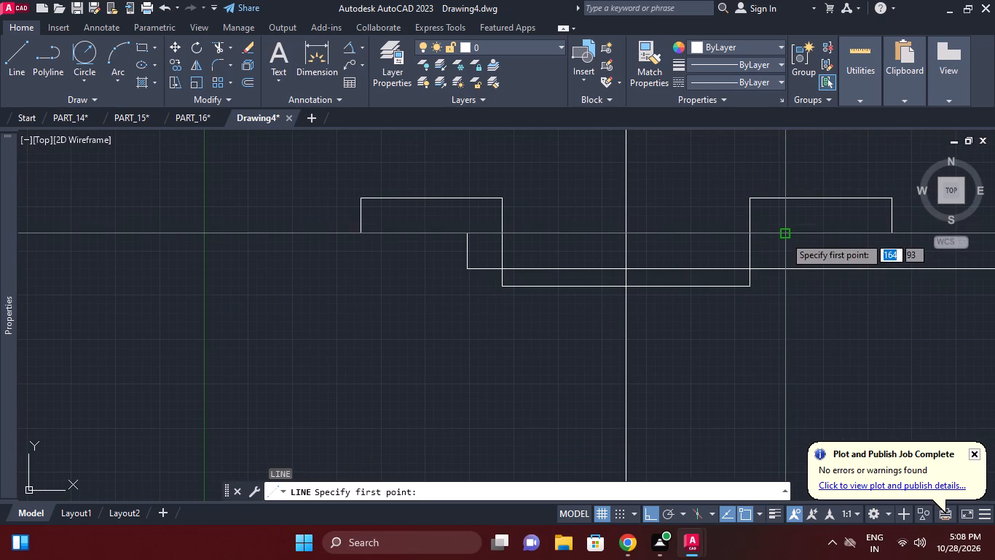
click(784, 236)
click(783, 269)
key(Escape)
middle_click(704, 275)
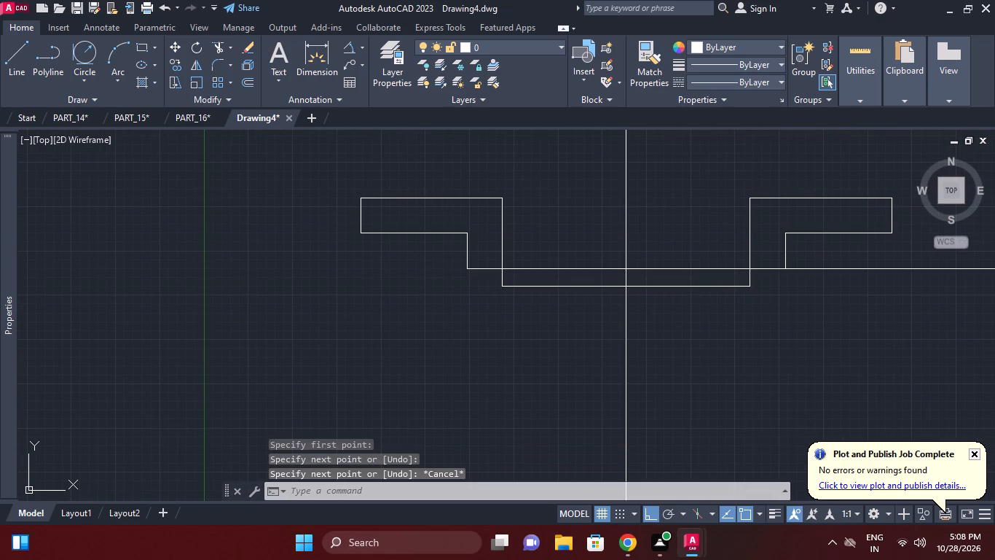
Trim the horizontal construction line between the two inner vertical lines, on both sides of the vertical centre line.
key(t)
key(r)
key(space)
click(753, 276)
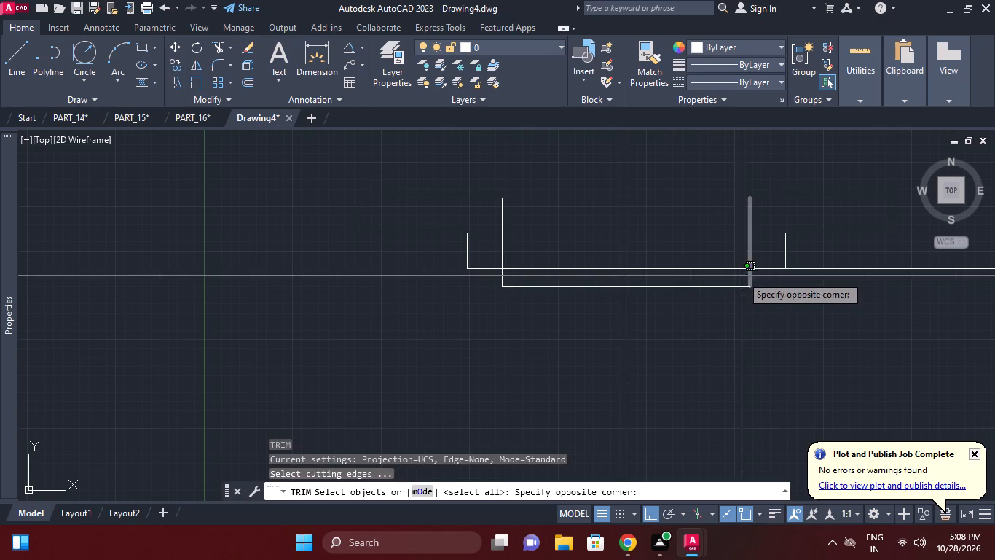
click(497, 287)
key(space)
click(522, 268)
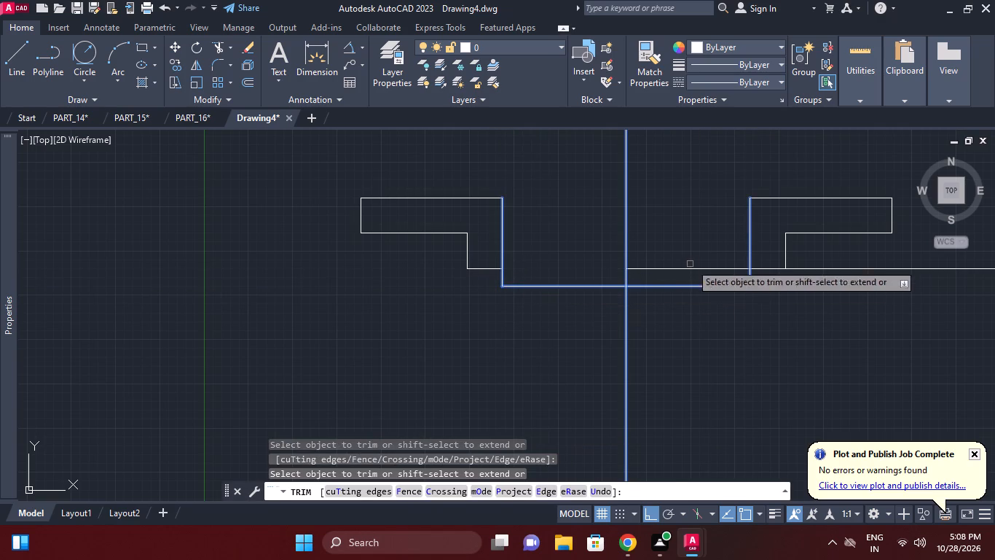
click(691, 262)
click(684, 269)
key(Escape)
Trim the horizontal construction line to the right of the short right vertical line.
middle_drag(720, 303, 733, 289)
scroll(724, 299, down, 1)
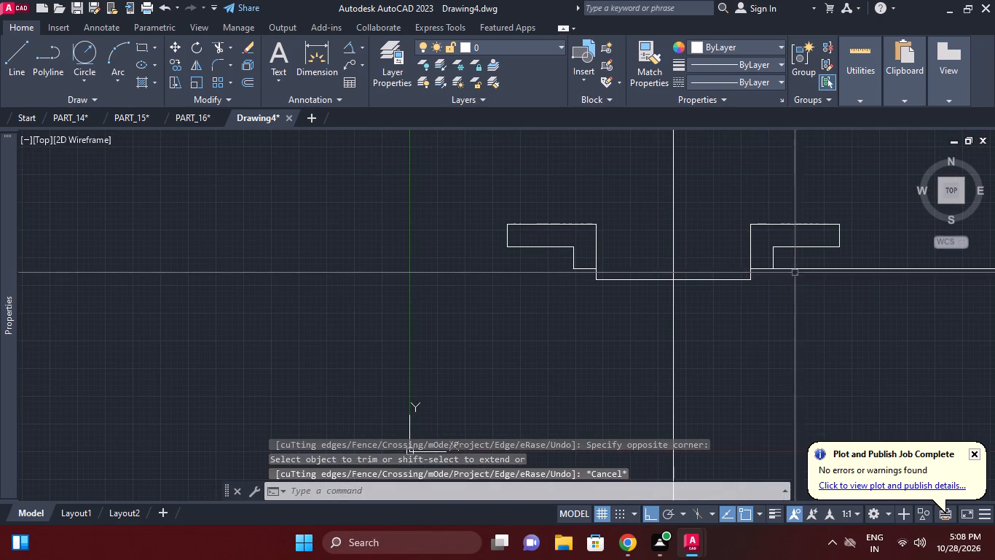
click(795, 272)
key(Escape)
text(tr)
key(space)
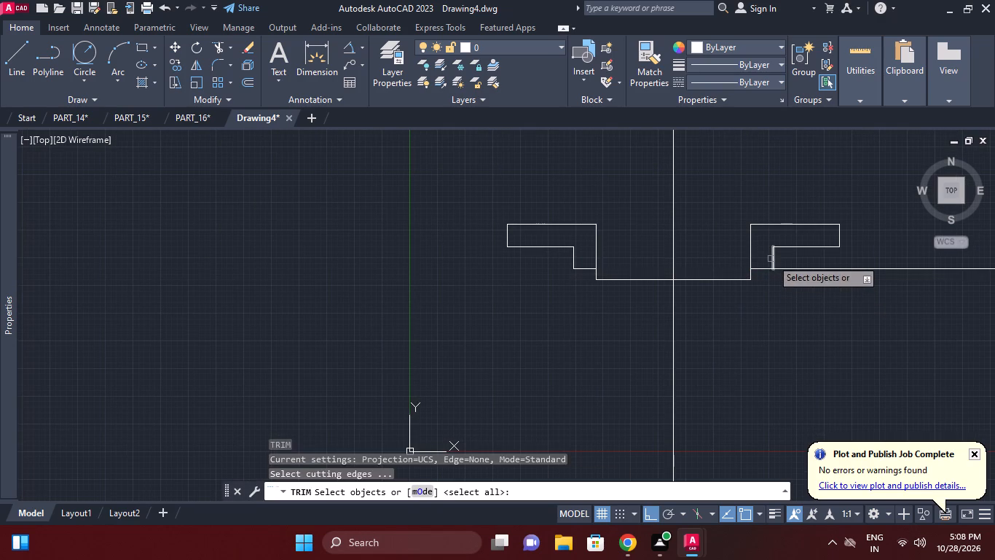
click(771, 259)
key(space)
click(783, 268)
key(Escape)
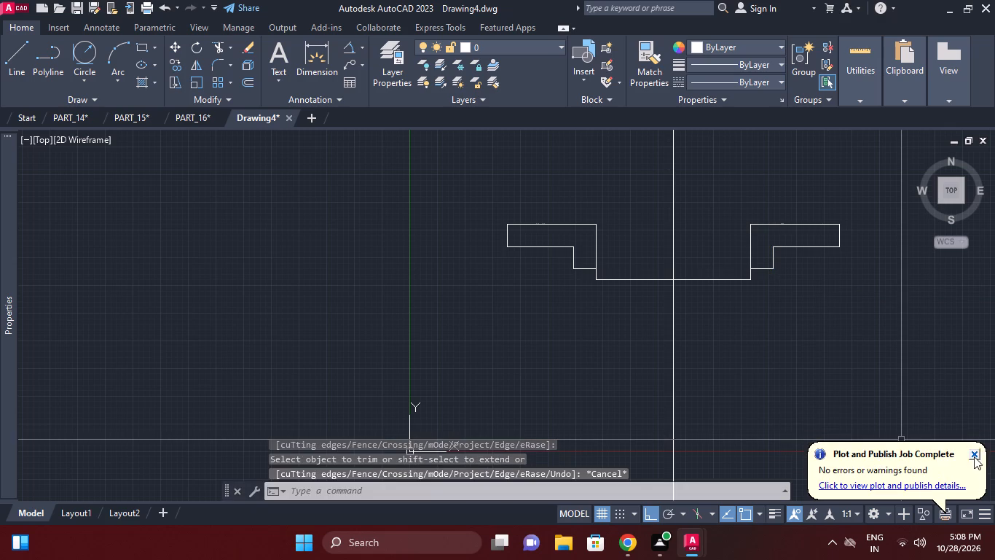
click(972, 456)
Place a horizontal construction line along the top edge of the flanges.
middle_drag(623, 307, 628, 321)
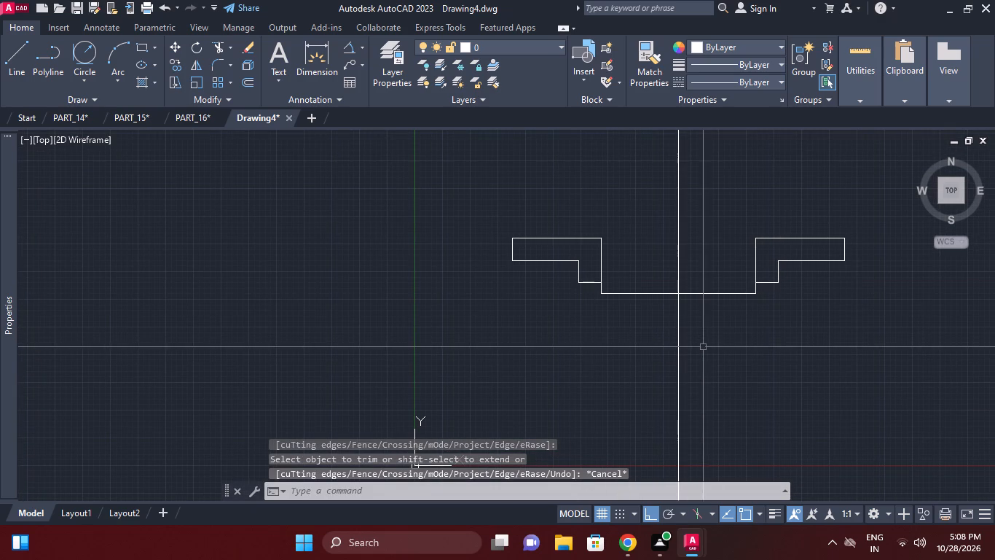
key(x)
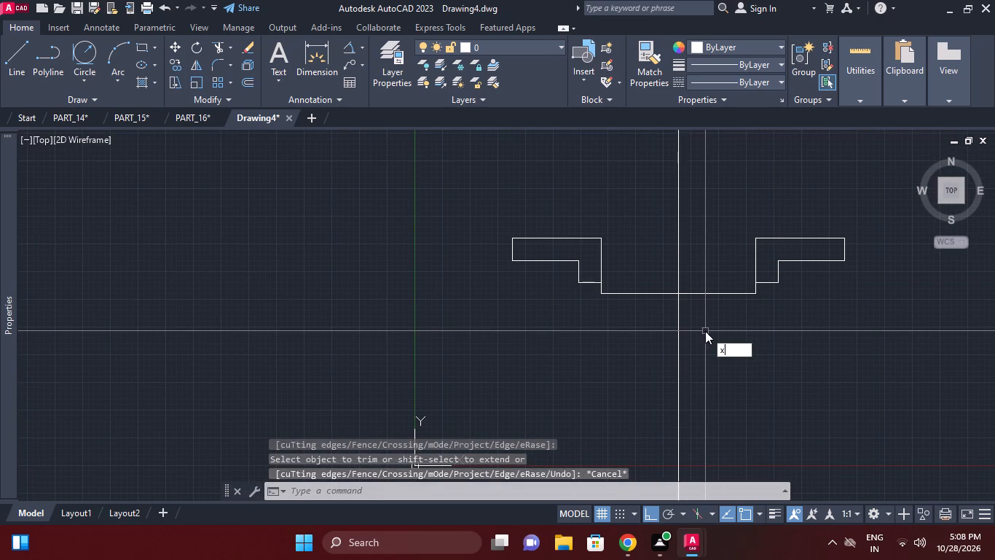
text(l h)
key(space)
click(807, 239)
key(Escape)
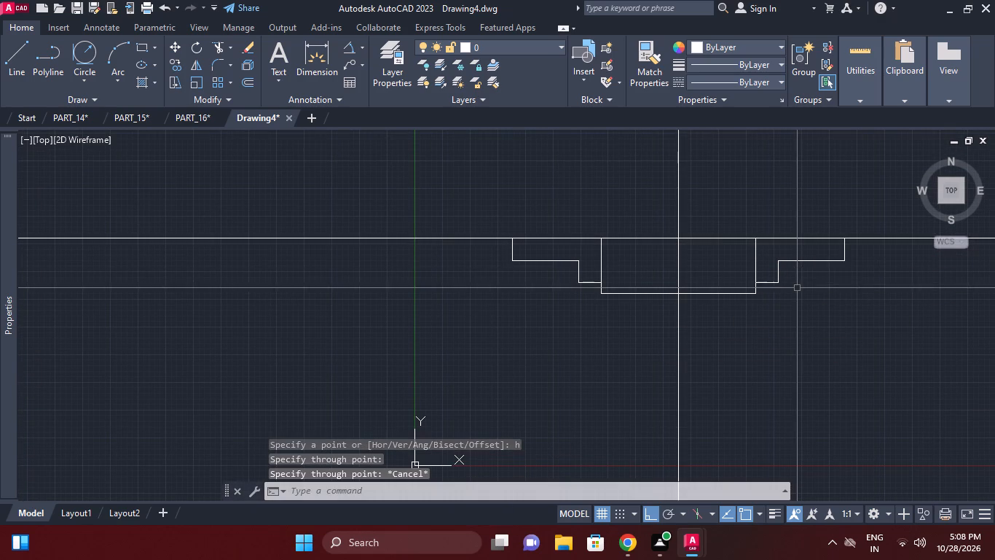
Offset the horizontal construction line at the flanges' top edge 60 mm downward.
text(o)
key(space)
text(60)
key(Return)
click(828, 237)
click(813, 289)
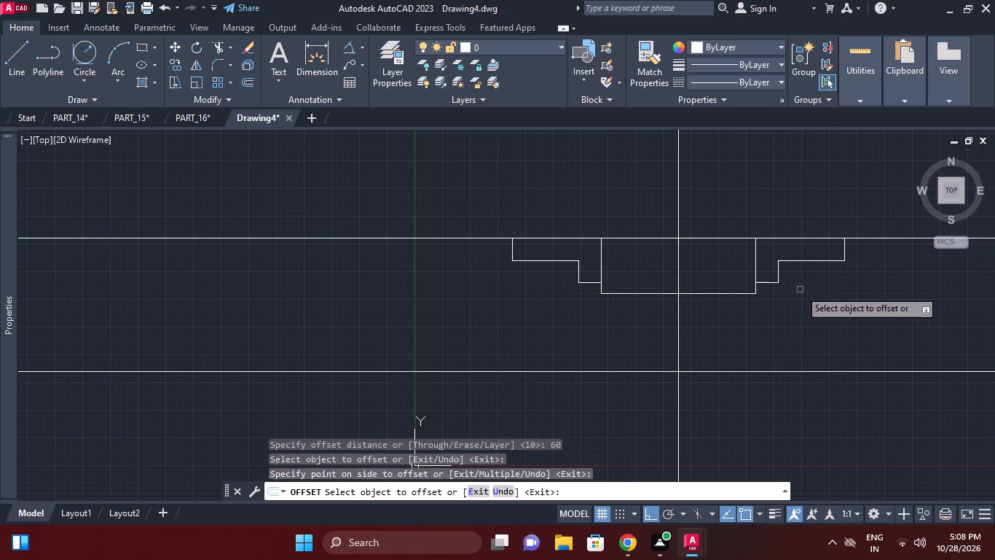
key(Escape)
Erase the horizontal construction line running along the flanges' top edge.
click(471, 268)
click(457, 226)
key(e)
key(space)
key(Escape)
Draw a 50 mm diameter circle centred where the vertical centre line meets the horizontal construction line.
middle_drag(664, 376, 658, 357)
text(c)
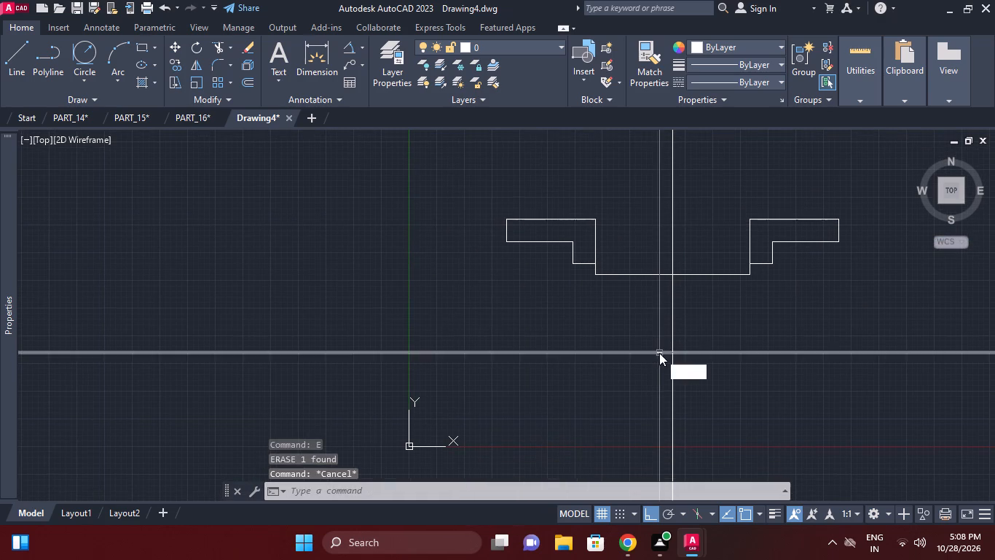
key(space)
middle_drag(728, 413, 727, 363)
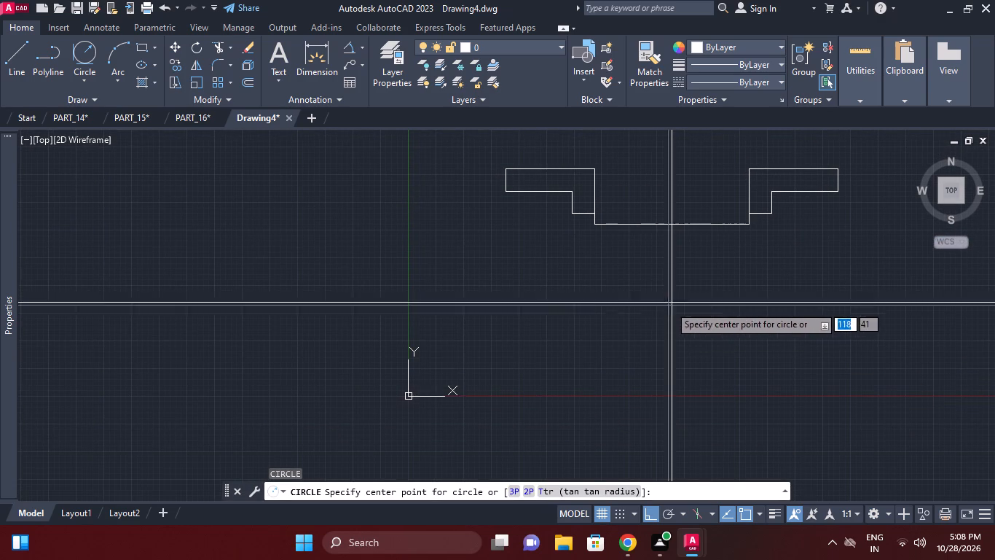
click(671, 305)
text(d 50)
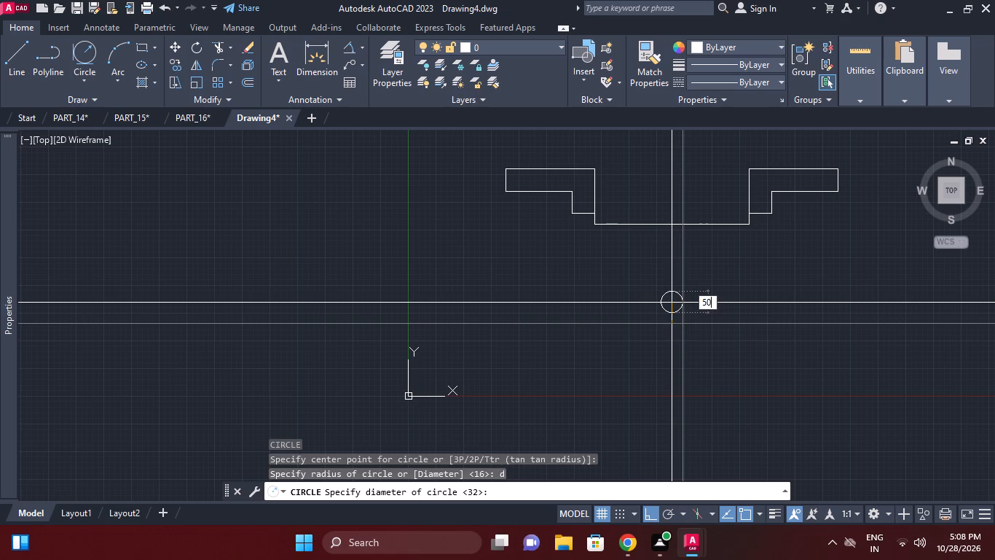
key(space)
Draw a concentric 32 mm diameter circle inside the outer circle.
key(space)
click(675, 303)
text(d)
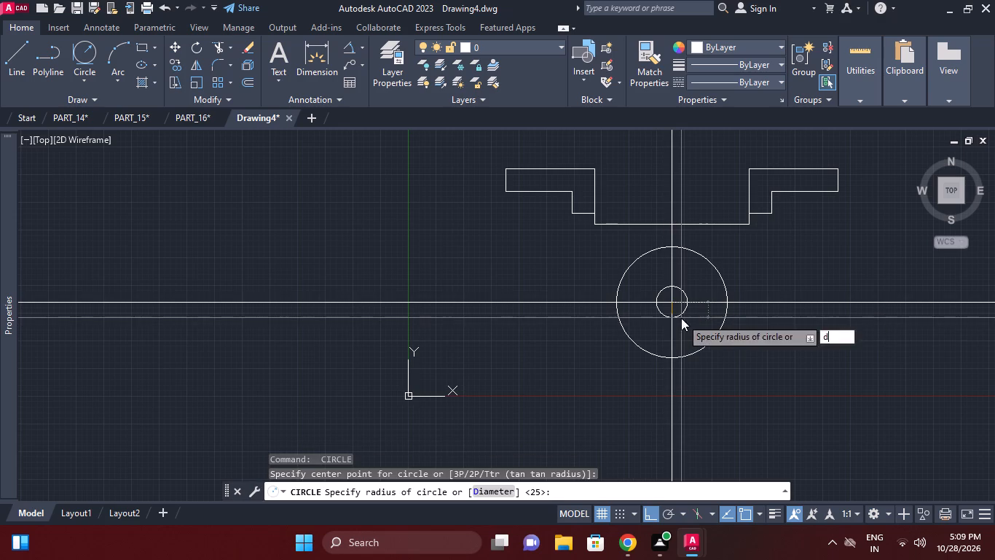
key(space)
text(32)
key(Return)
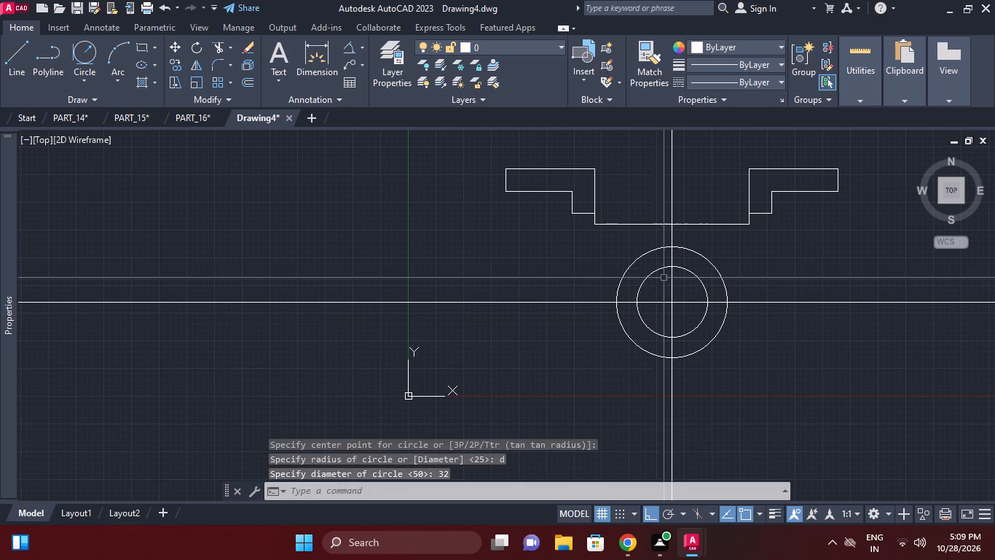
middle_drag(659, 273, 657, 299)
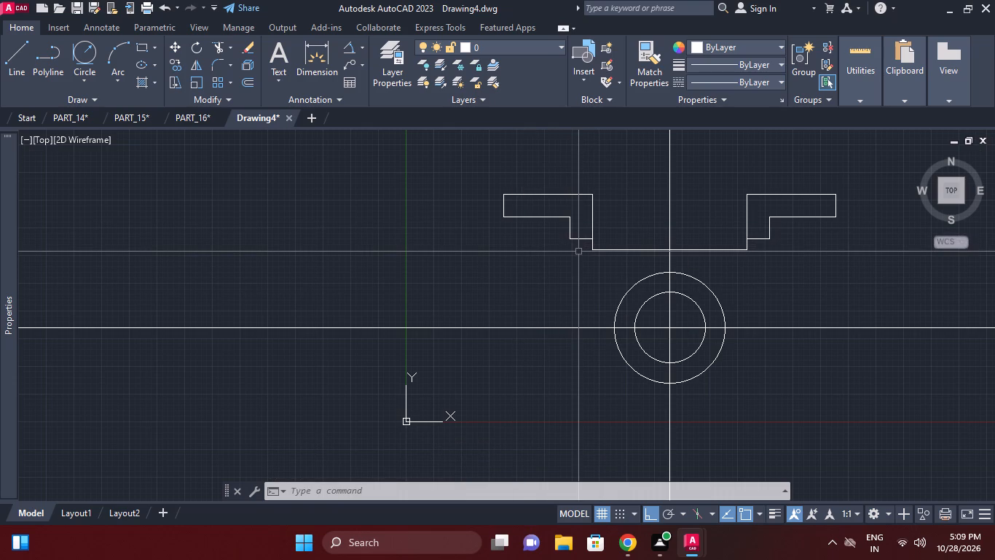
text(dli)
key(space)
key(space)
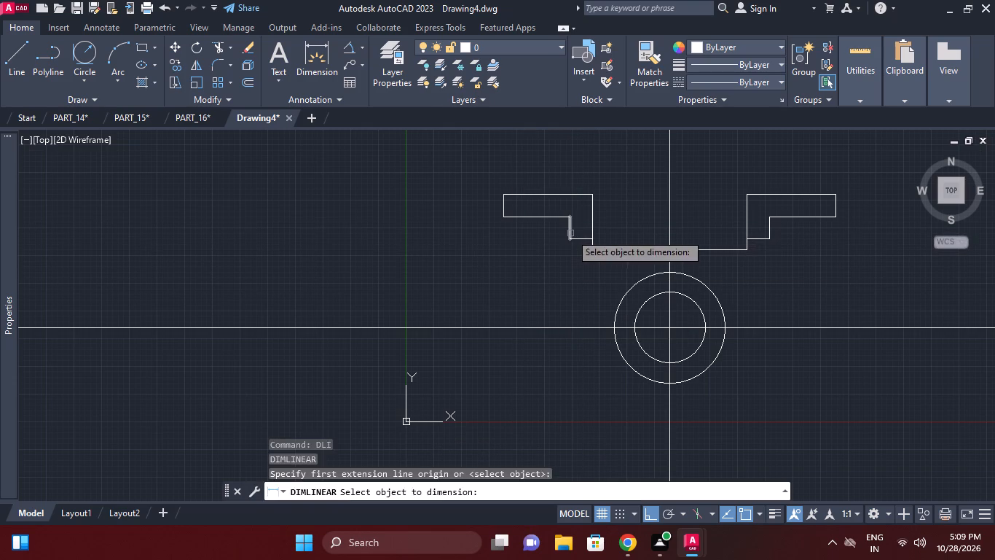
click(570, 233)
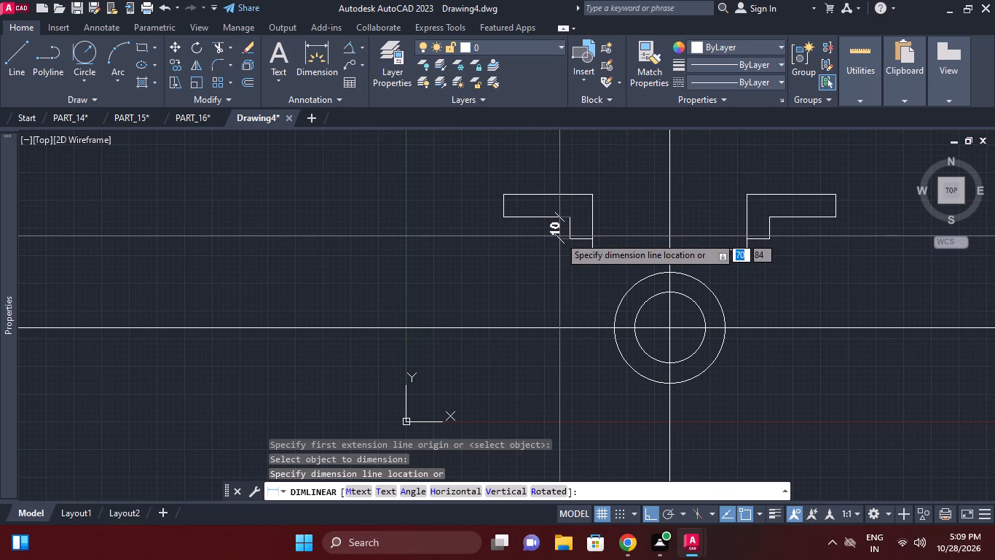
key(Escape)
Add a vertical dimension from the recess floor's left corner to the left flange's outer top corner, placed outside the left flange.
key(space)
click(593, 249)
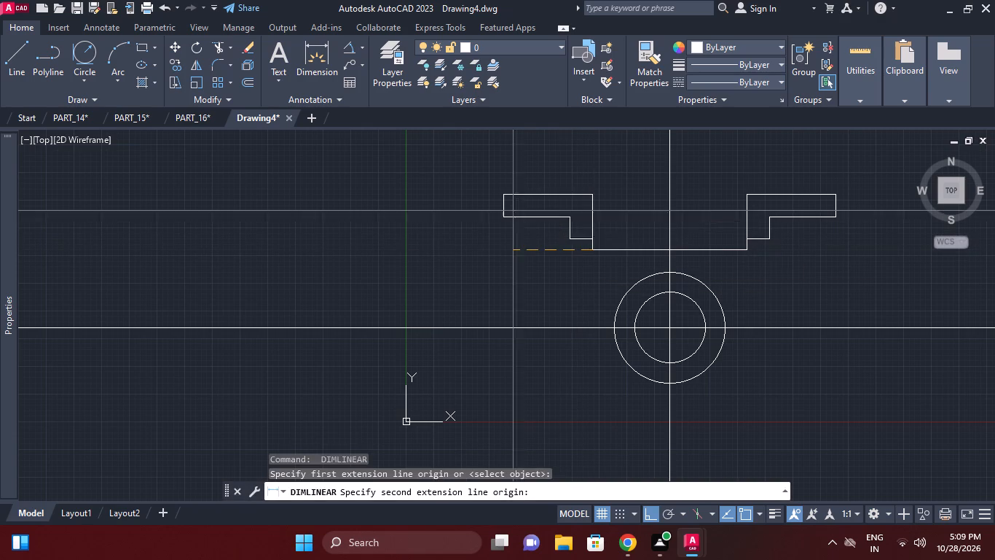
click(503, 198)
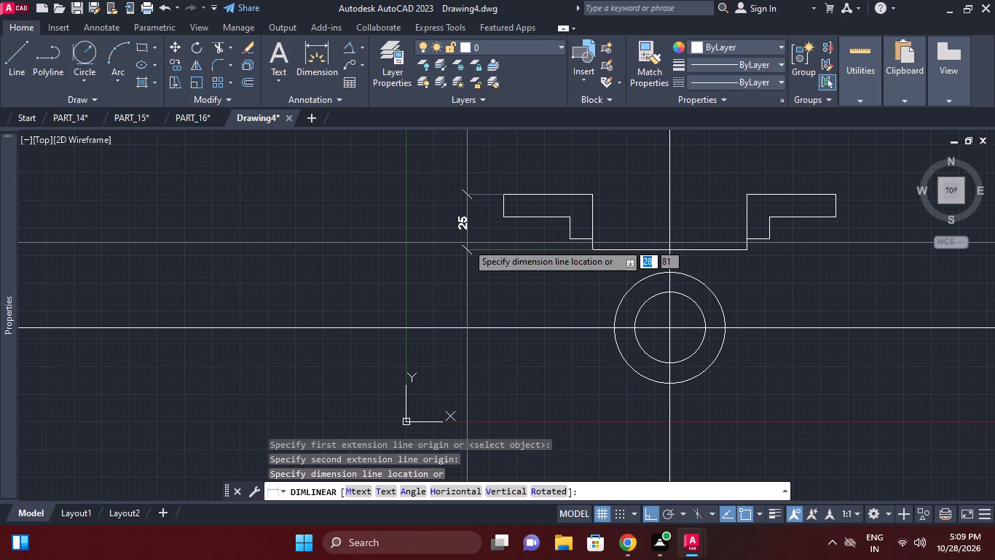
click(467, 243)
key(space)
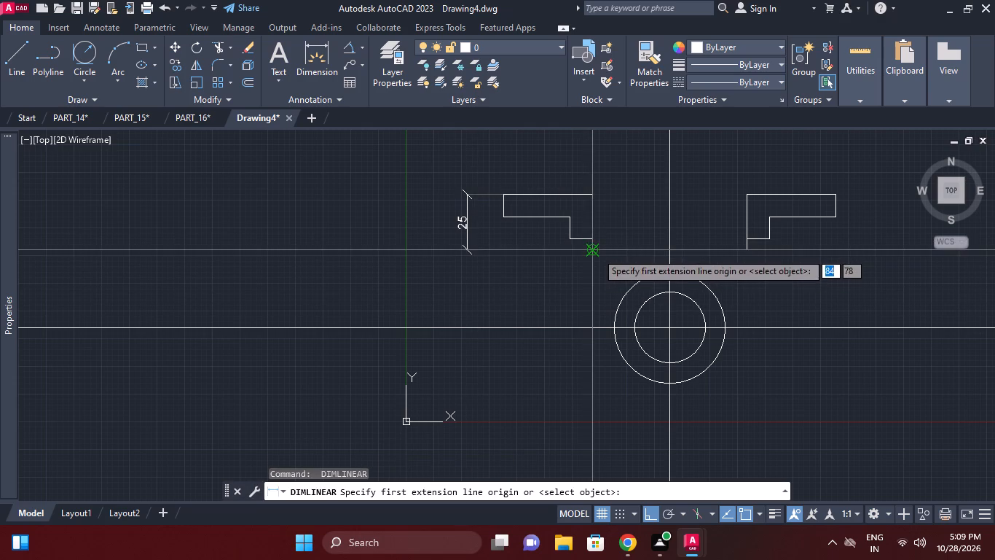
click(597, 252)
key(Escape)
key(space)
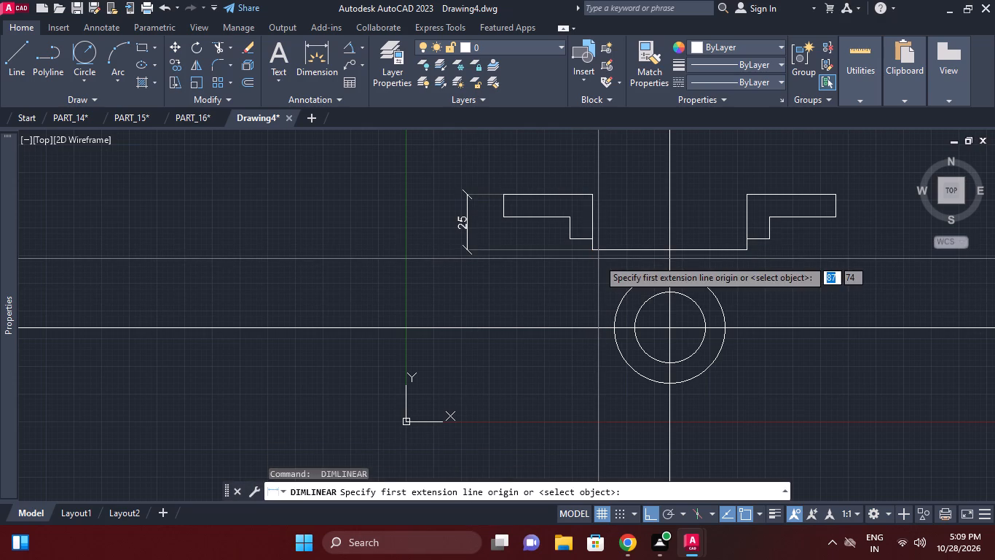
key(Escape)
Offset the horizontal recess floor line 10 mm downward.
text(o 10)
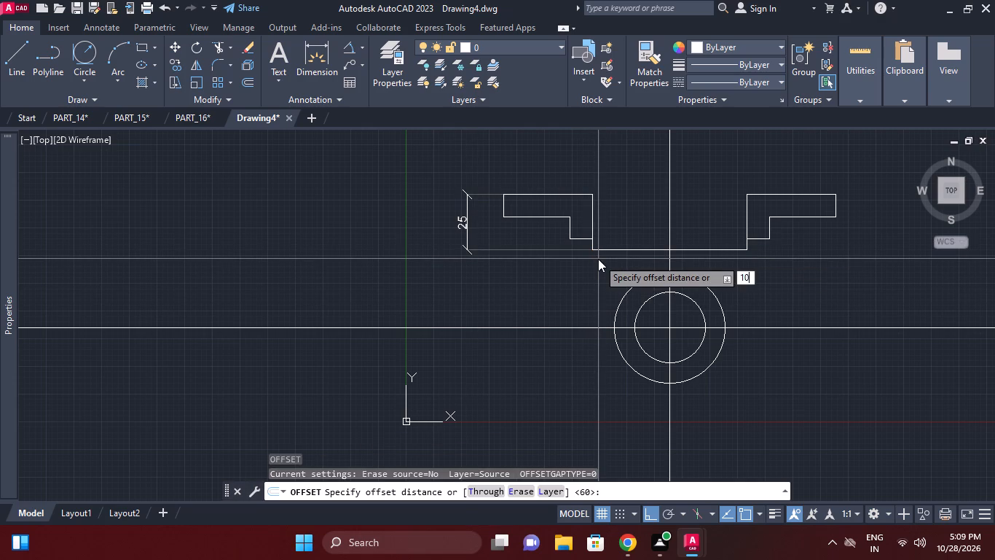
key(Return)
click(601, 252)
click(601, 260)
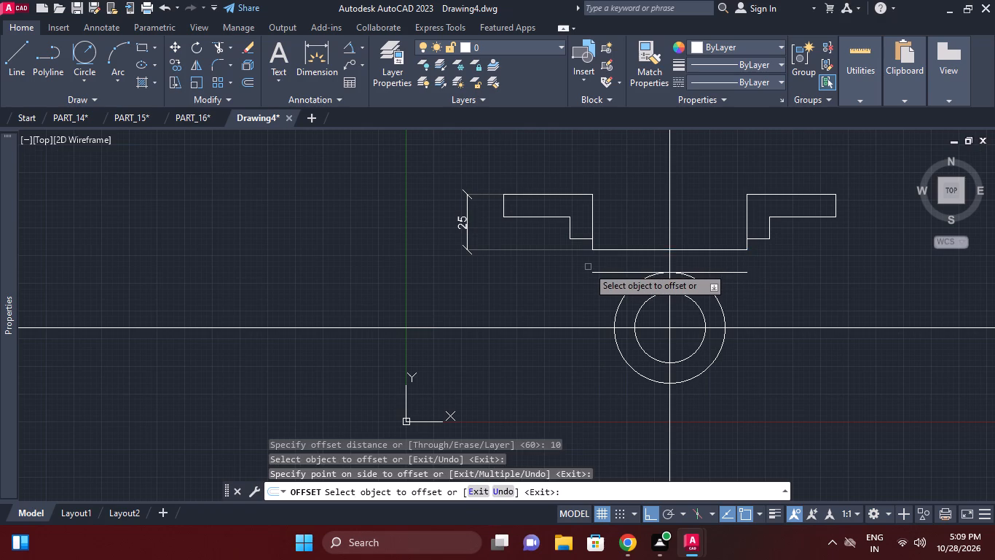
key(Escape)
Add a horizontal dimension between the inner ends of the two flanges' lower edges, placed above the profile.
middle_drag(567, 268, 567, 277)
key(d)
key(l)
key(i)
key(space)
click(570, 227)
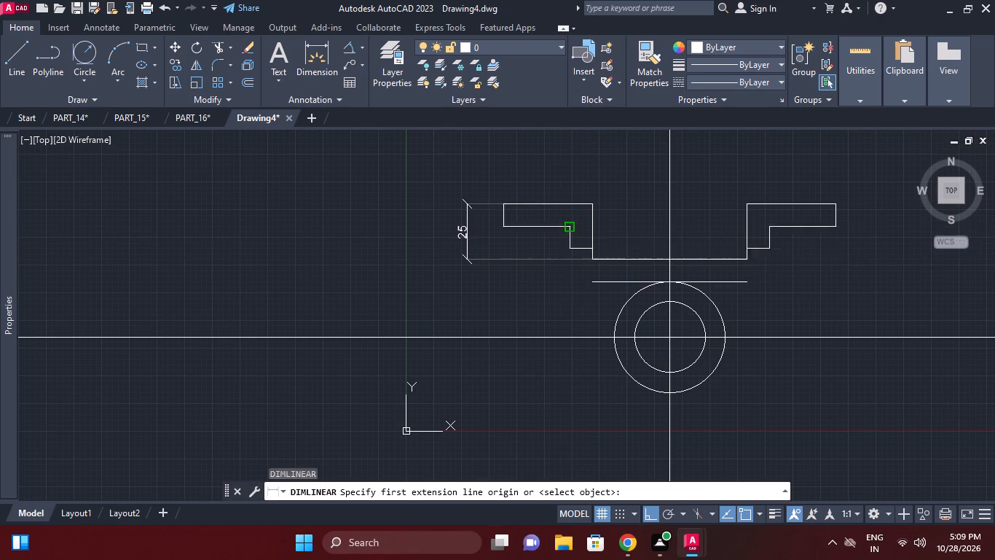
click(768, 226)
click(745, 163)
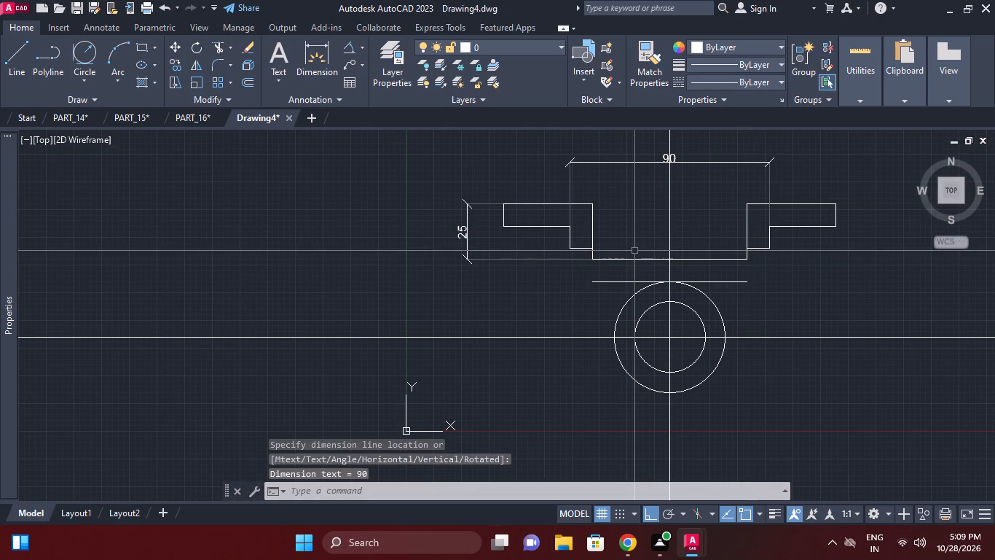
key(Escape)
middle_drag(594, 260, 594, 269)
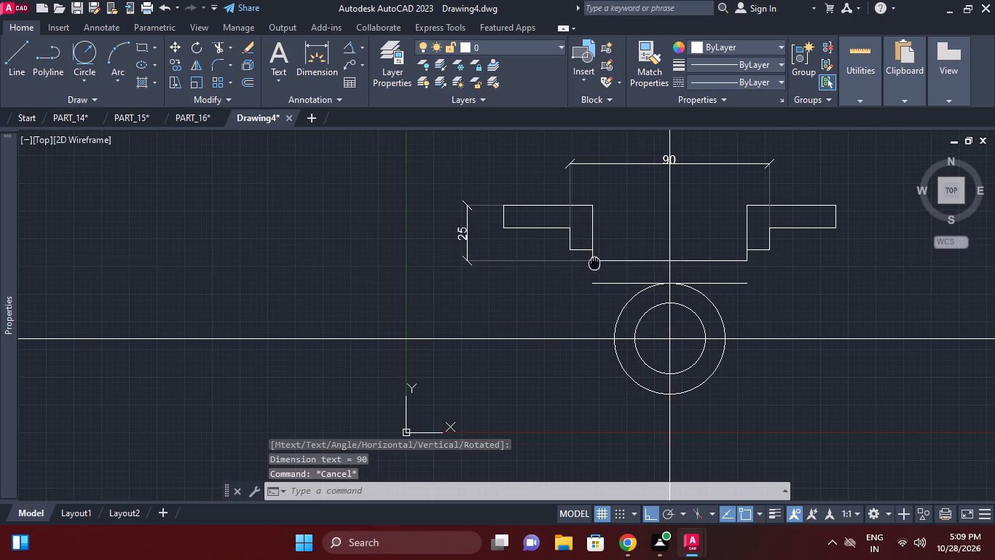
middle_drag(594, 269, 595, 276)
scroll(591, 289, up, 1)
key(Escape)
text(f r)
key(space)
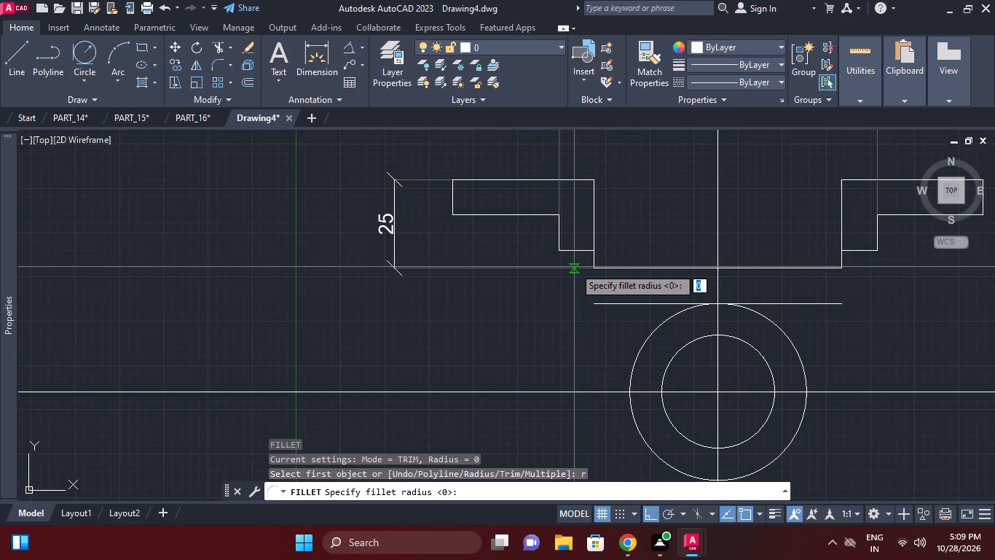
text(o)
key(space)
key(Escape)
Join the short left vertical line to the lower horizontal line with a radius 0 fillet.
text(f r 0)
key(space)
click(562, 242)
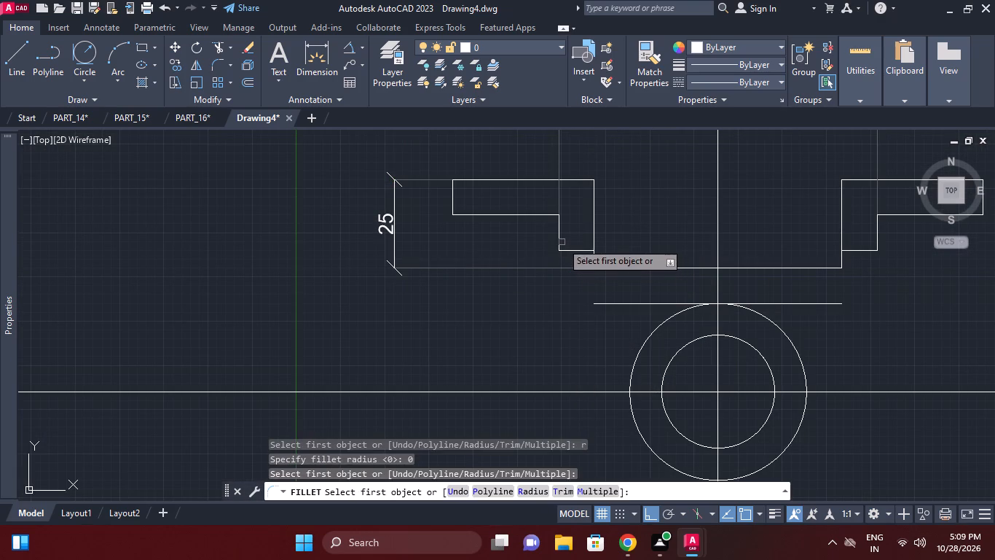
click(559, 241)
click(601, 302)
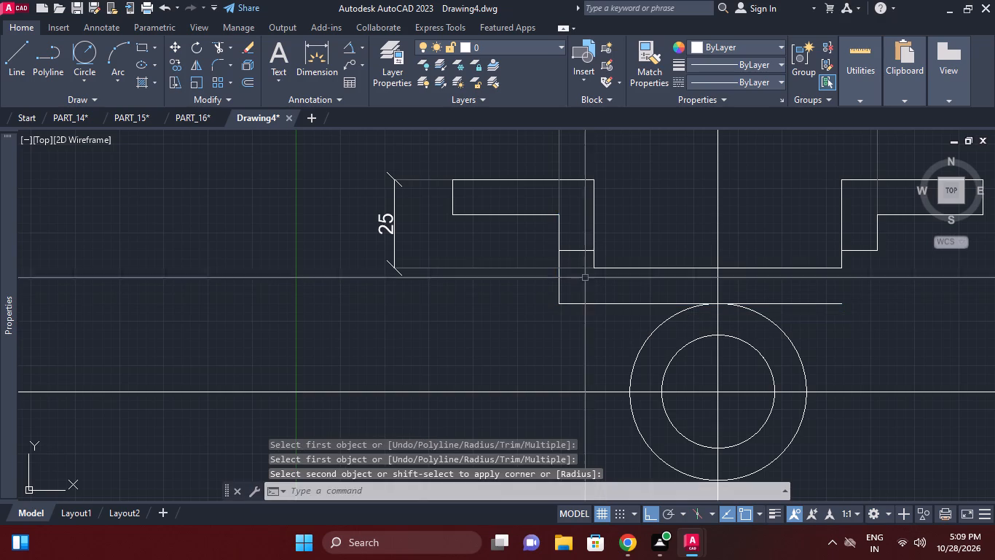
key(Escape)
Erase the short horizontal line between the left wall's outer and inner vertical lines.
click(578, 251)
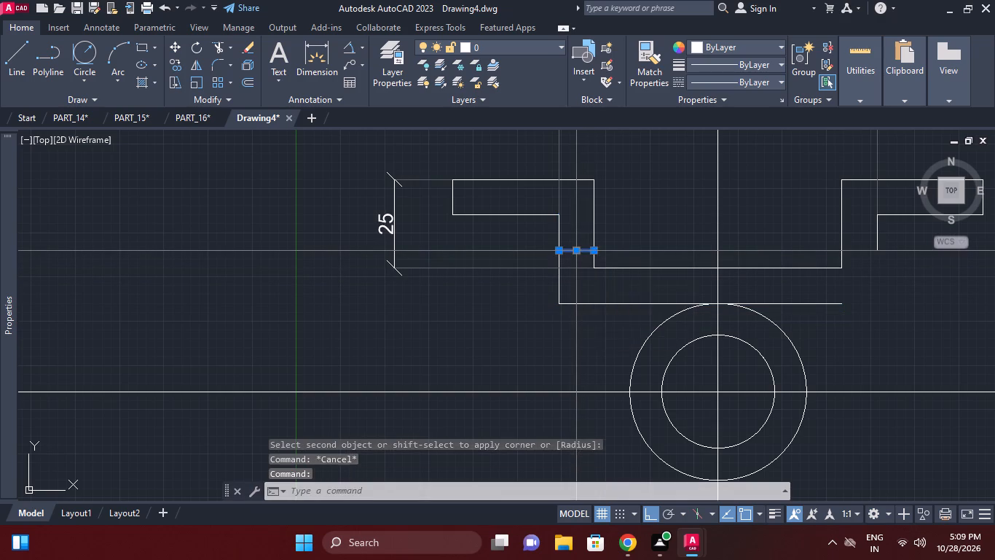
key(e)
key(space)
middle_drag(685, 258, 640, 269)
key(Escape)
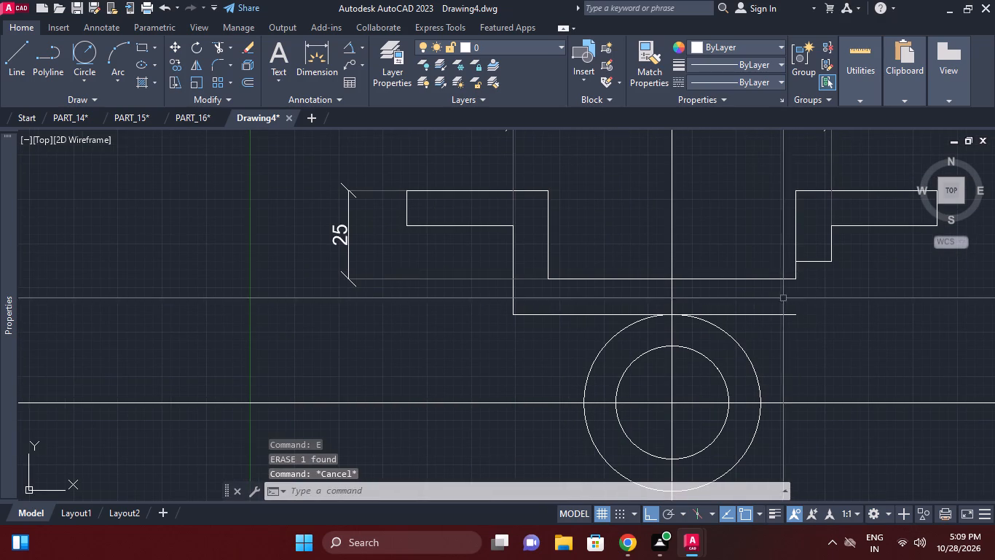
Join the lower horizontal line to the short right vertical line with a radius 0 fillet.
text(f)
key(space)
text(r 0)
key(space)
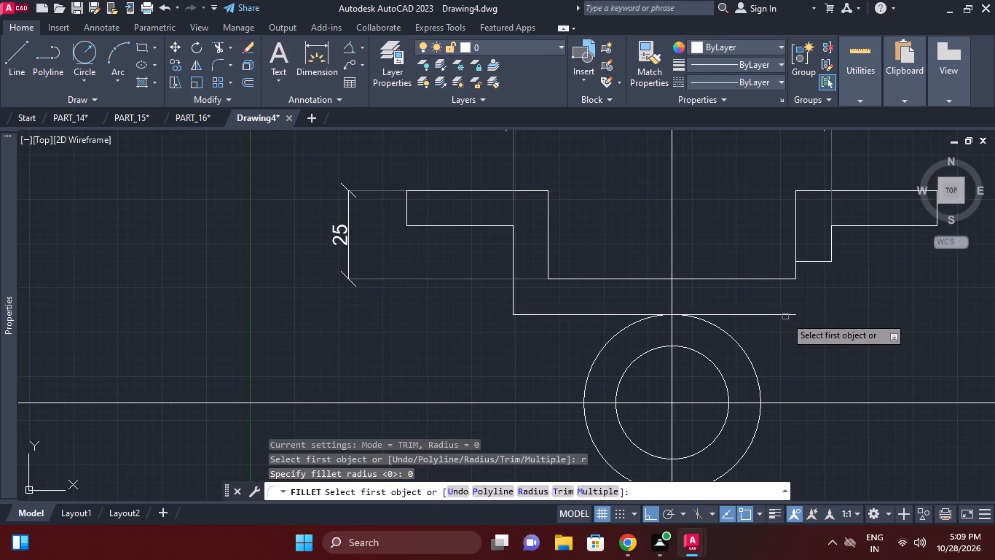
click(785, 316)
click(833, 245)
key(Escape)
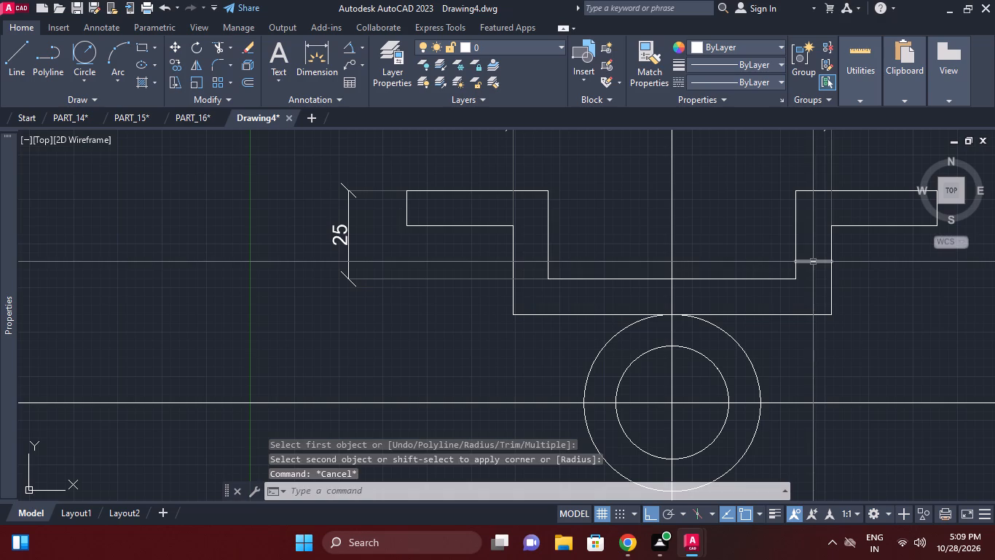
Erase the short horizontal line between the right wall's inner and outer vertical lines.
click(812, 261)
key(e)
key(space)
key(Escape)
Draw vertical lines from the outer circle's left and right quadrants up to the channel profile's bottom edge.
middle_click(821, 299)
scroll(821, 299, down, 1)
middle_drag(688, 316, 690, 295)
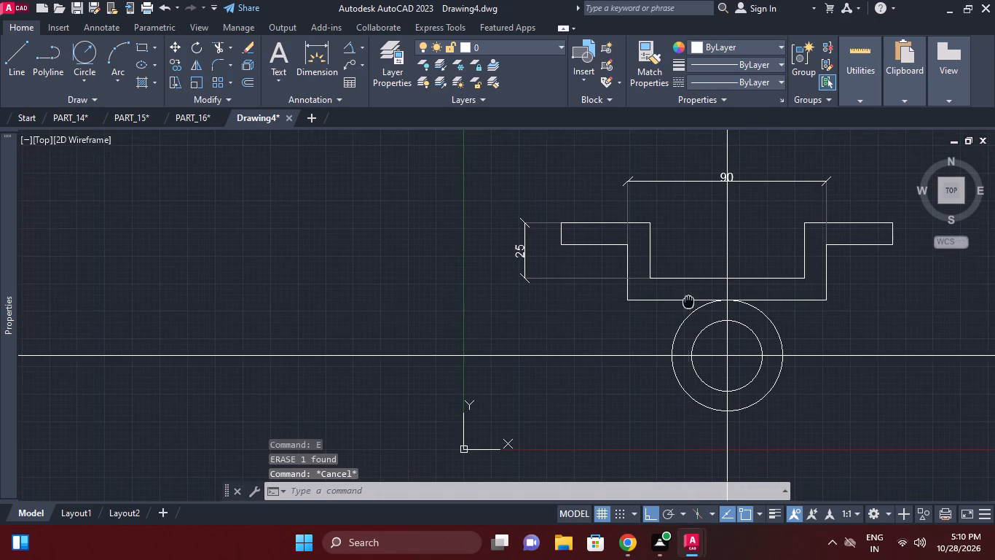
key(Escape)
key(l)
key(space)
click(676, 344)
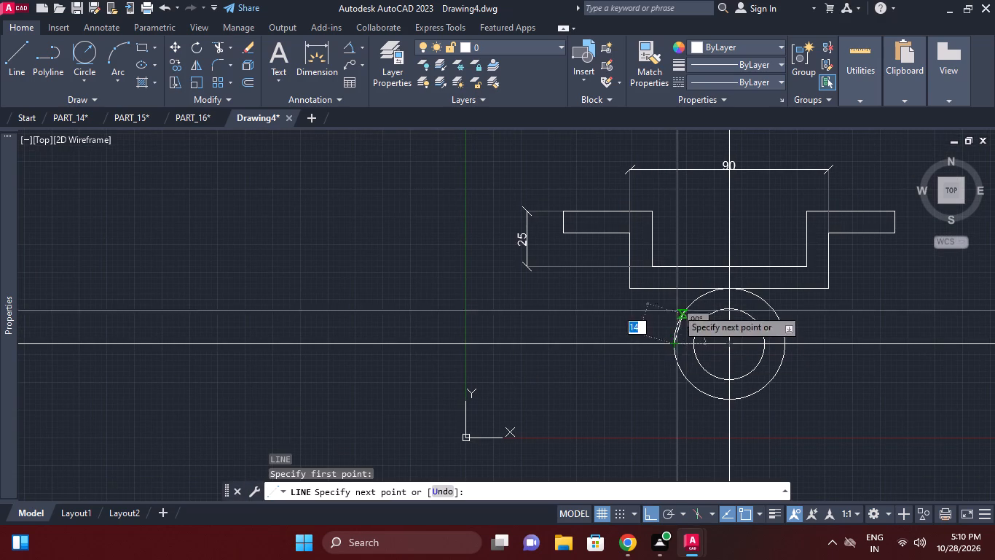
click(671, 290)
key(Escape)
key(space)
click(782, 343)
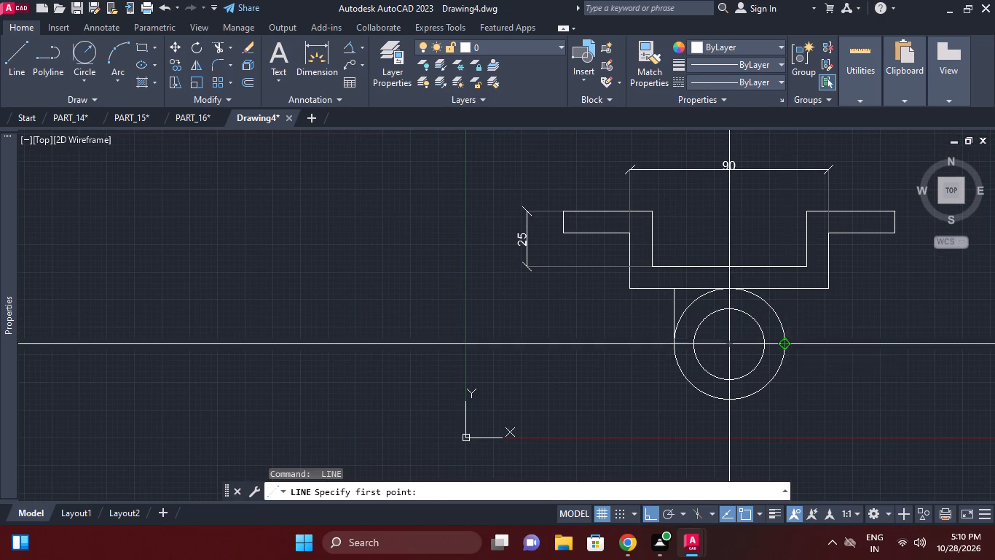
click(780, 289)
key(Escape)
Trim away the channel's bottom edge between the two vertical lines above the outer circle.
middle_click(678, 292)
scroll(678, 292, up, 1)
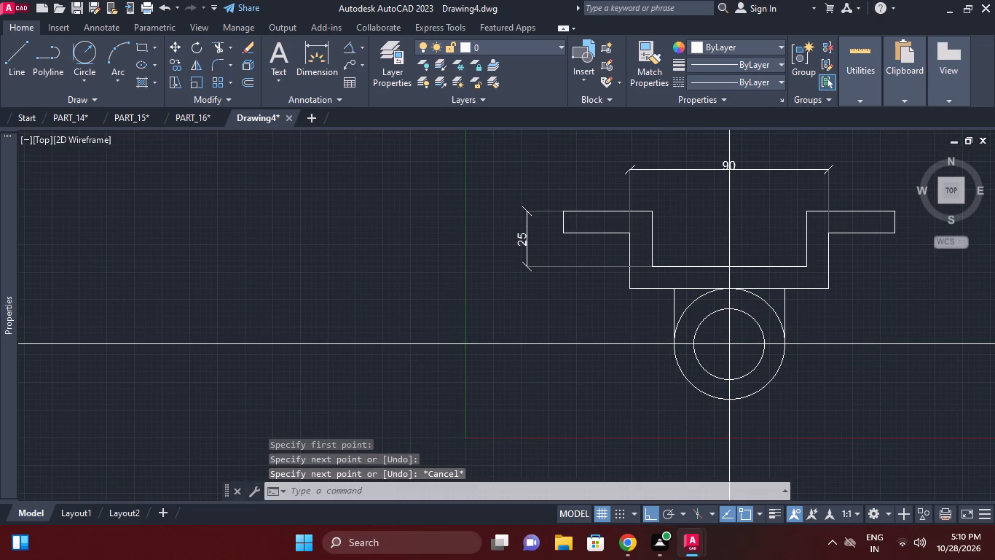
text(tr)
key(space)
key(space)
click(680, 287)
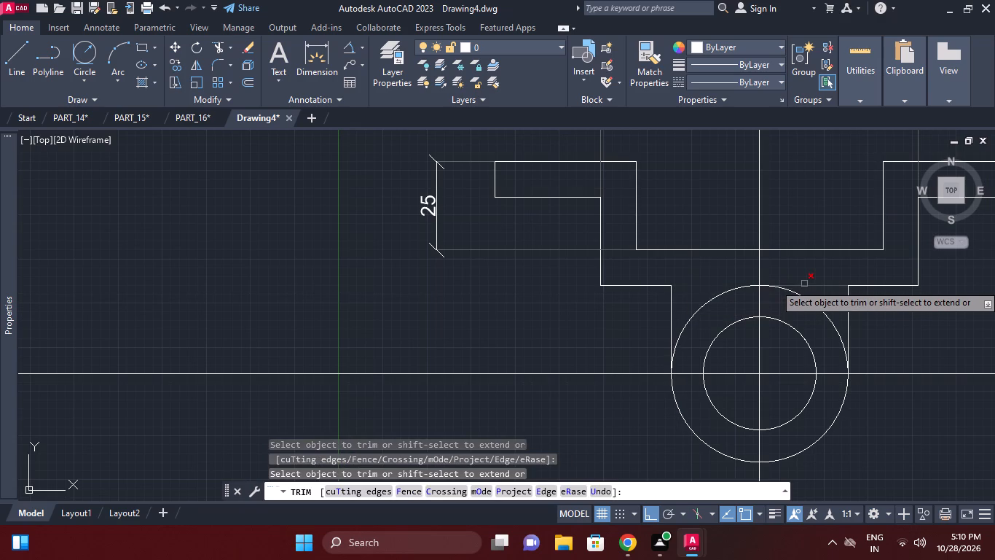
click(804, 284)
key(Escape)
middle_drag(784, 346, 739, 353)
key(Escape)
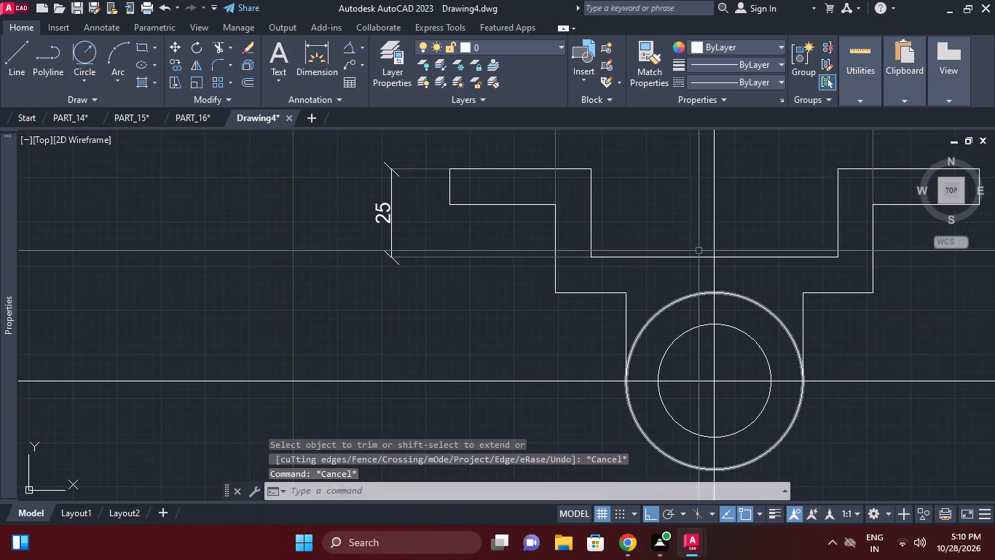
Erase the 90 width dimension above the channel and the 25 height dimension beside its left flange.
middle_drag(680, 241, 669, 337)
scroll(680, 241, down, 1)
key(e)
key(space)
click(627, 265)
click(621, 244)
right_click(621, 244)
key(space)
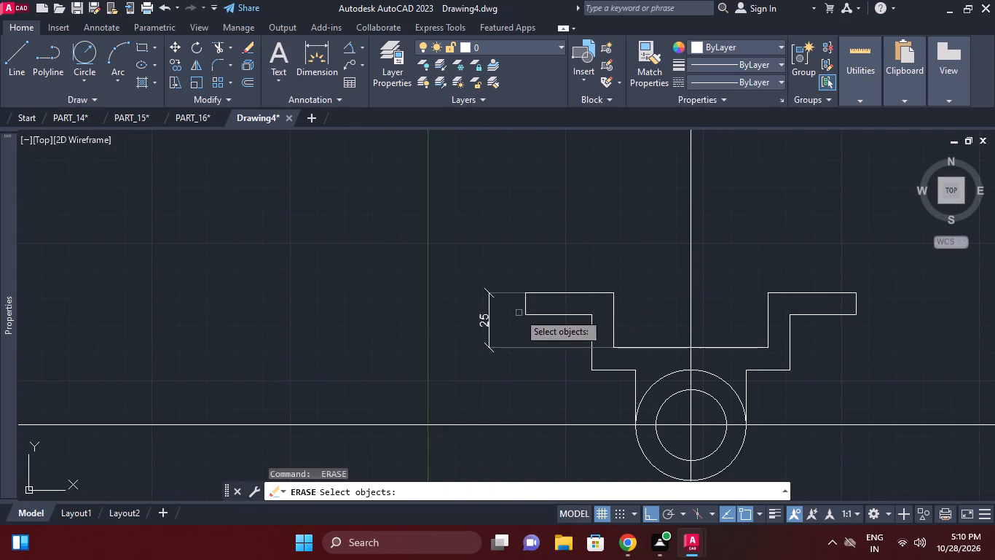
click(500, 324)
click(465, 306)
key(space)
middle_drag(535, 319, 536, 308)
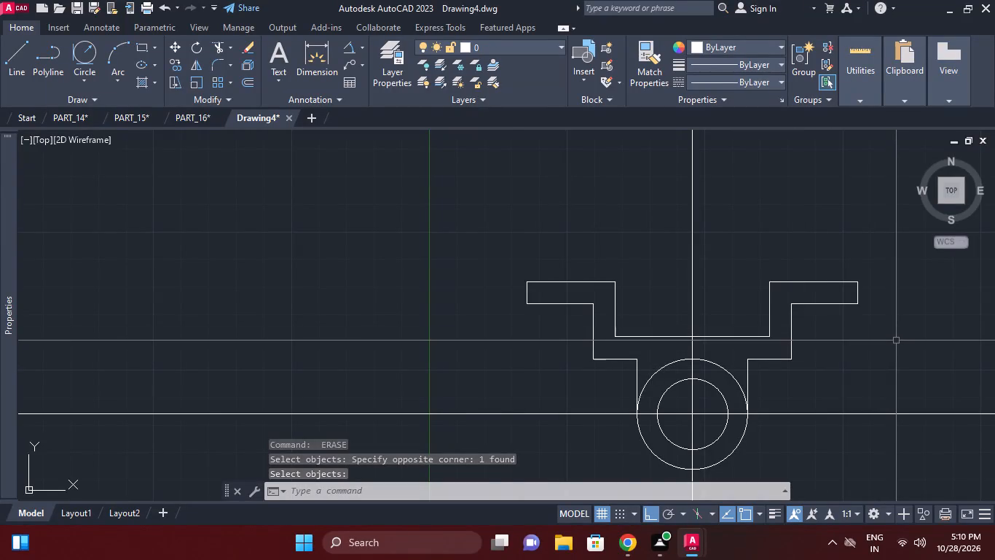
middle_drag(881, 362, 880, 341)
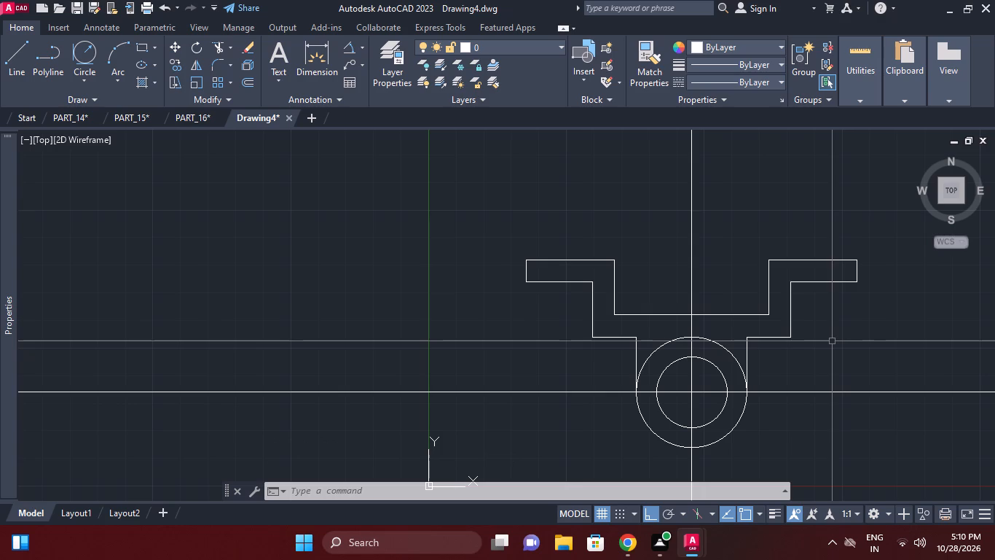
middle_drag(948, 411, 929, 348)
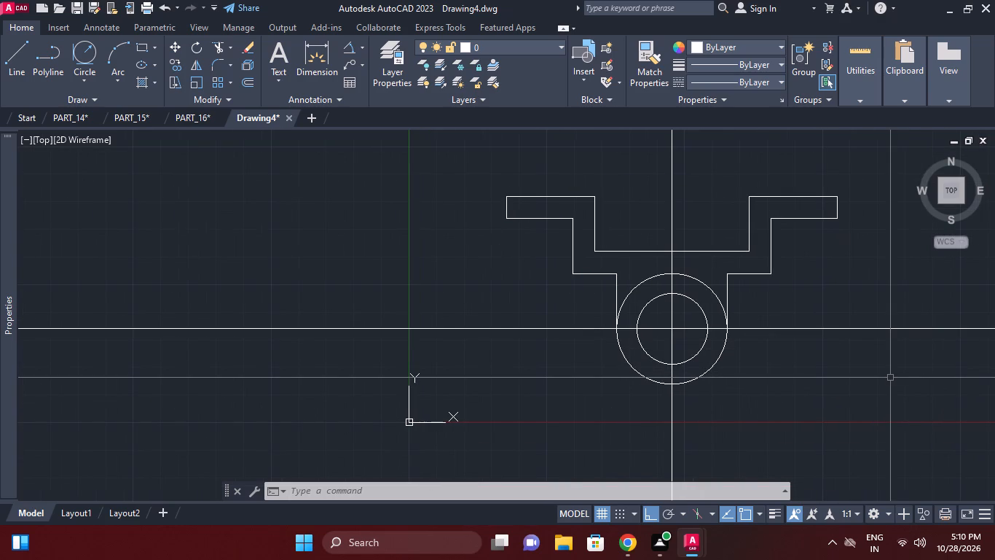
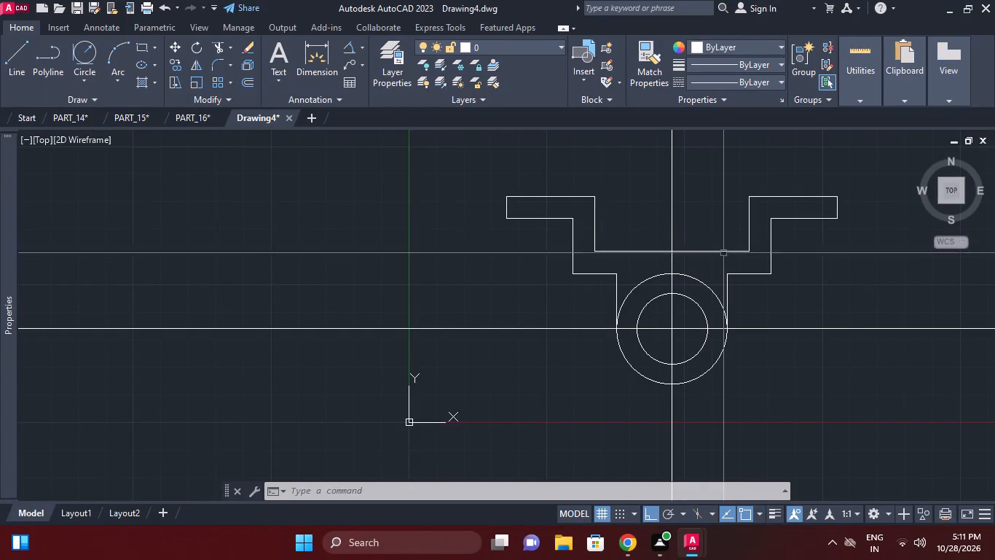
Offset the circles' vertical centreline by half of 138 mm to each side.
middle_drag(825, 295, 778, 260)
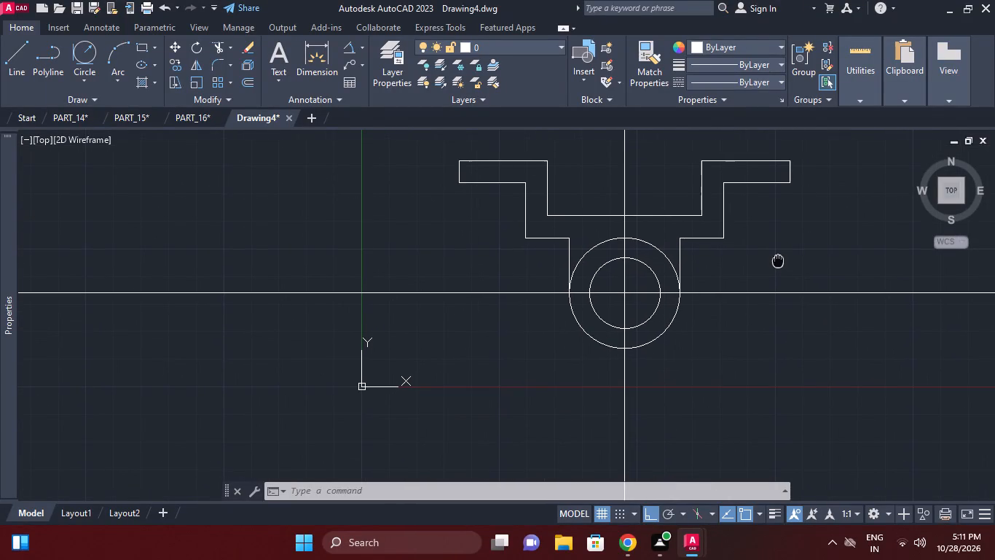
middle_drag(778, 260, 778, 257)
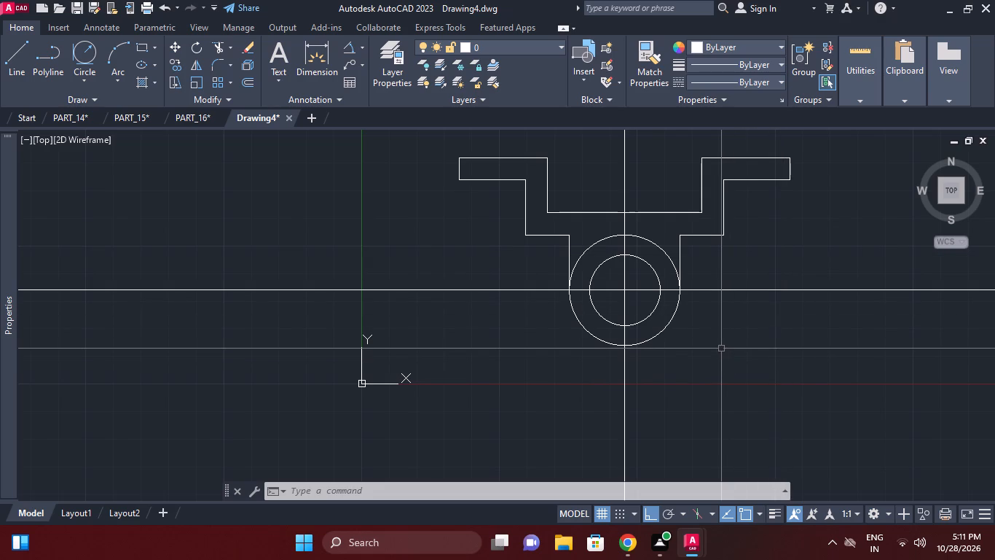
text(o)
key(space)
text(138/2)
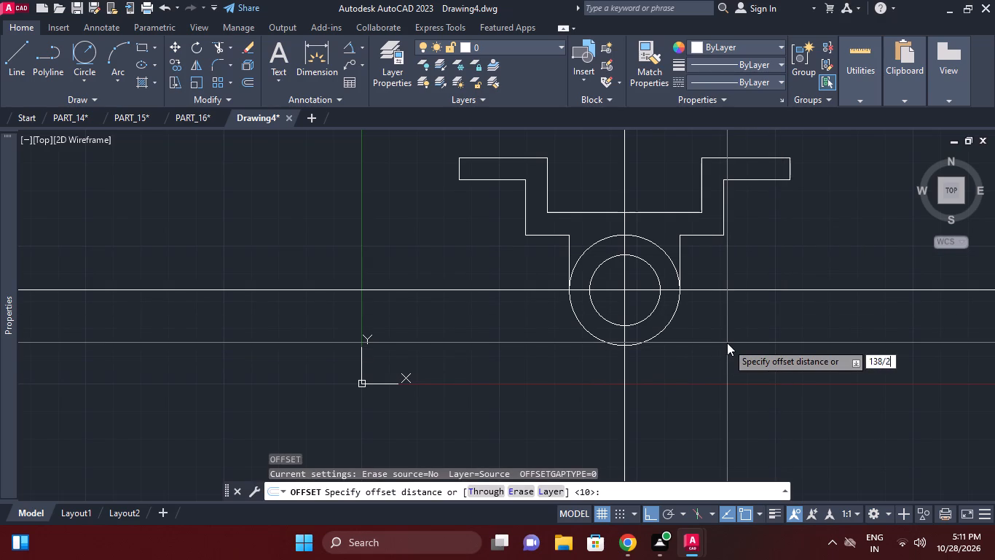
key(Return)
click(625, 406)
click(614, 402)
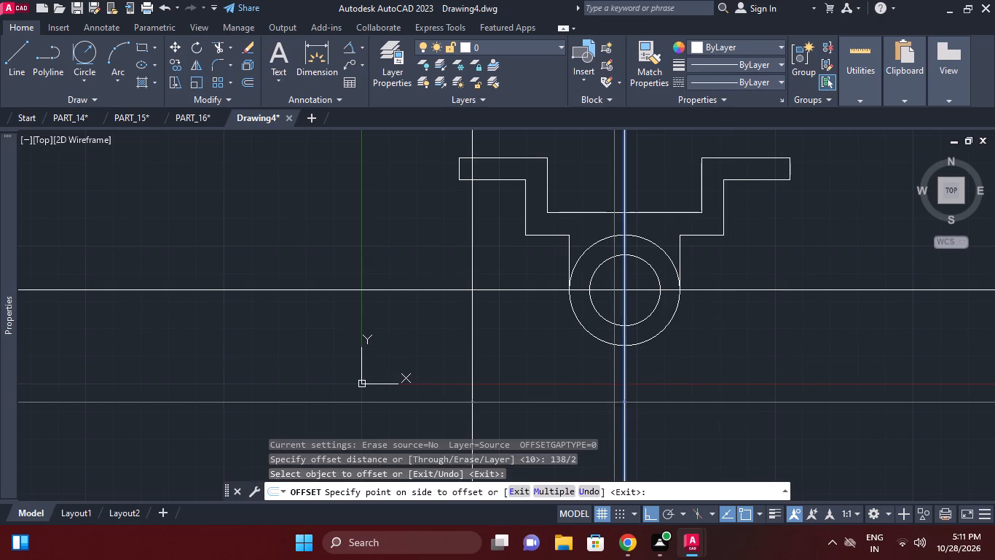
click(621, 396)
click(626, 393)
click(664, 374)
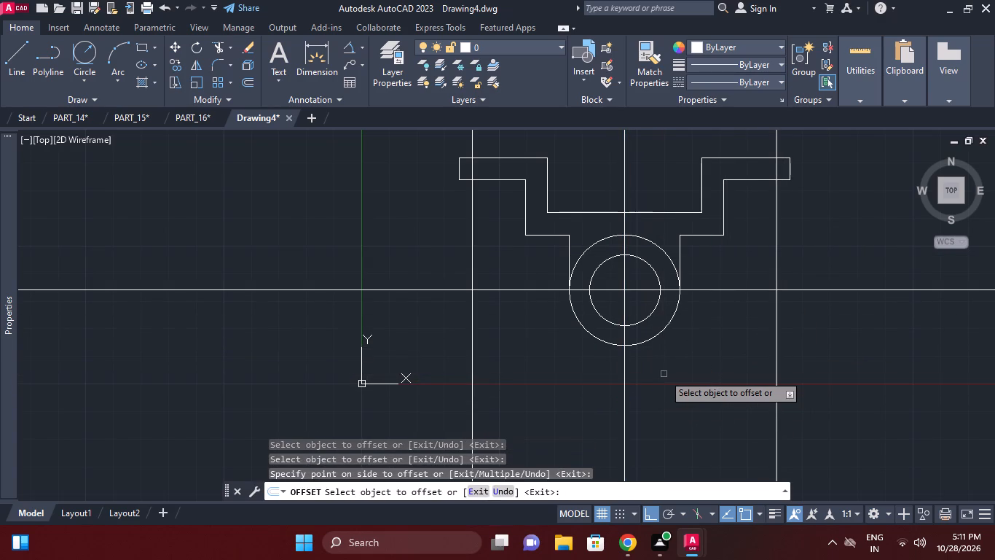
key(Escape)
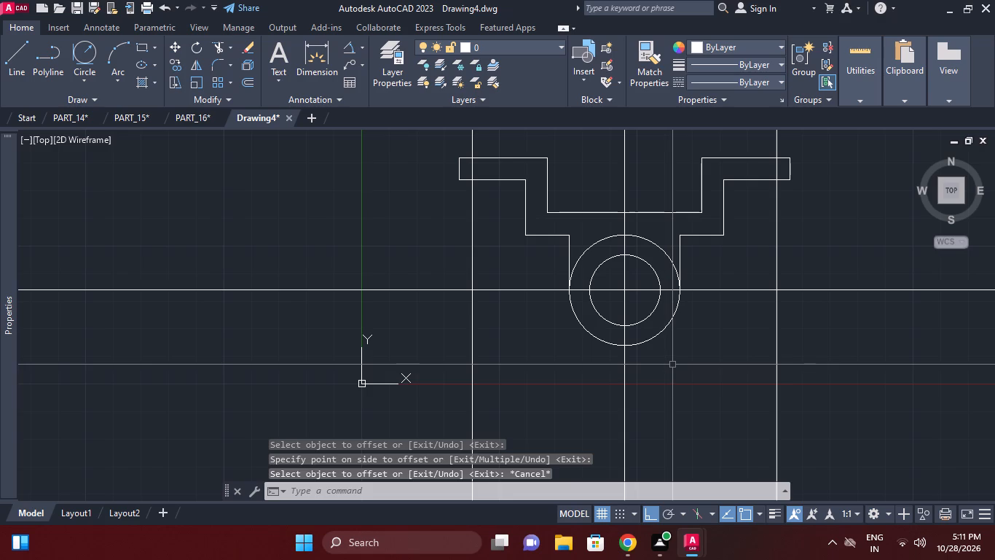
Draw a horizontal construction line through the bottom corner of the right flange.
text(xl h)
key(space)
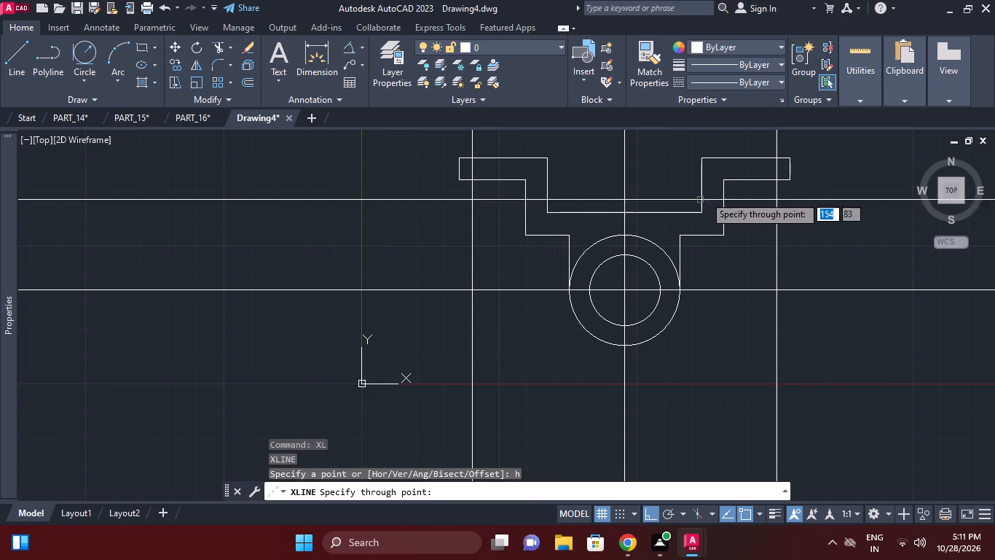
click(794, 179)
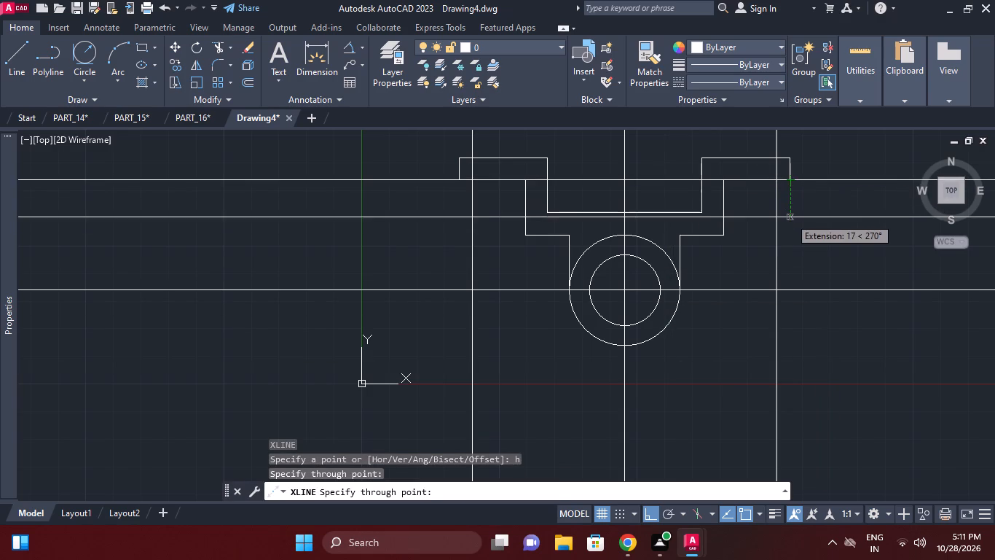
key(Escape)
key(Escape)
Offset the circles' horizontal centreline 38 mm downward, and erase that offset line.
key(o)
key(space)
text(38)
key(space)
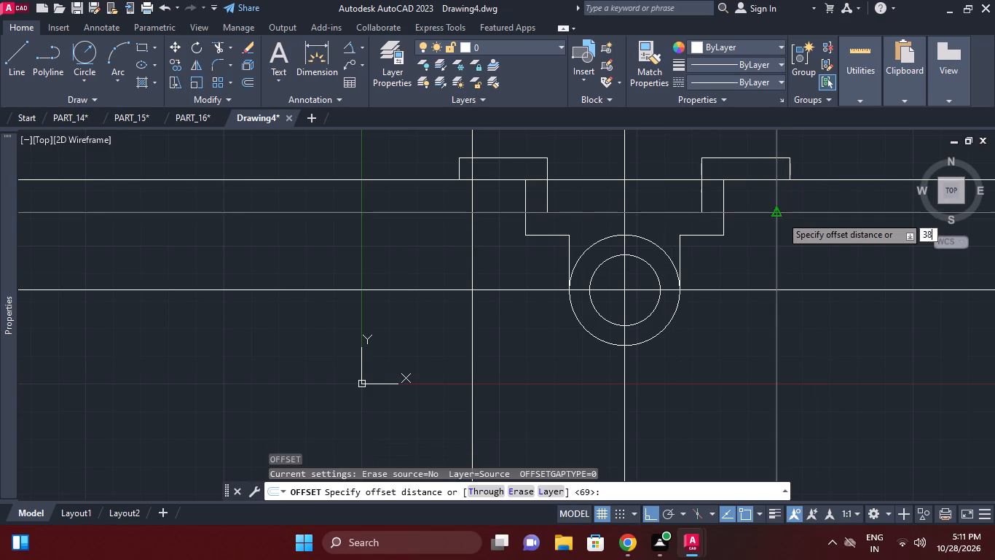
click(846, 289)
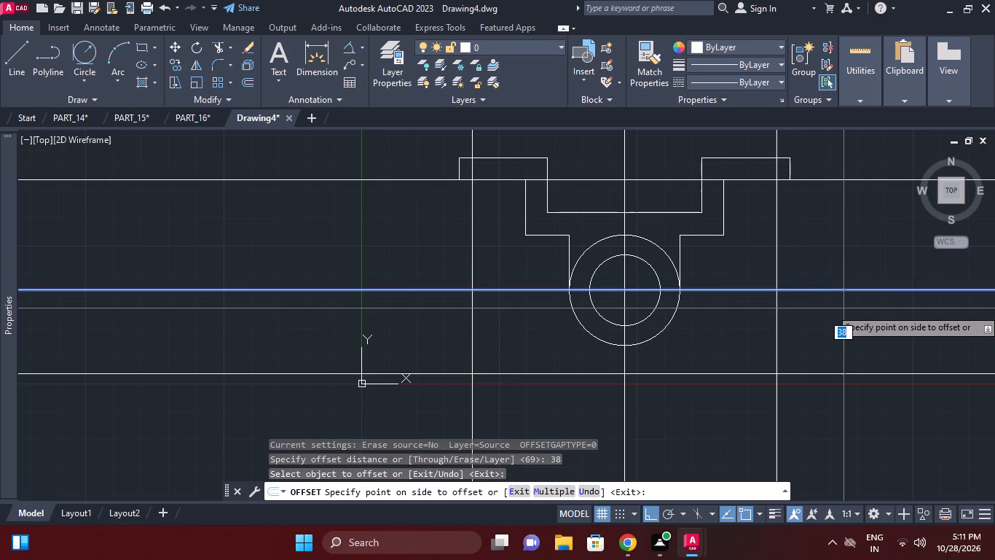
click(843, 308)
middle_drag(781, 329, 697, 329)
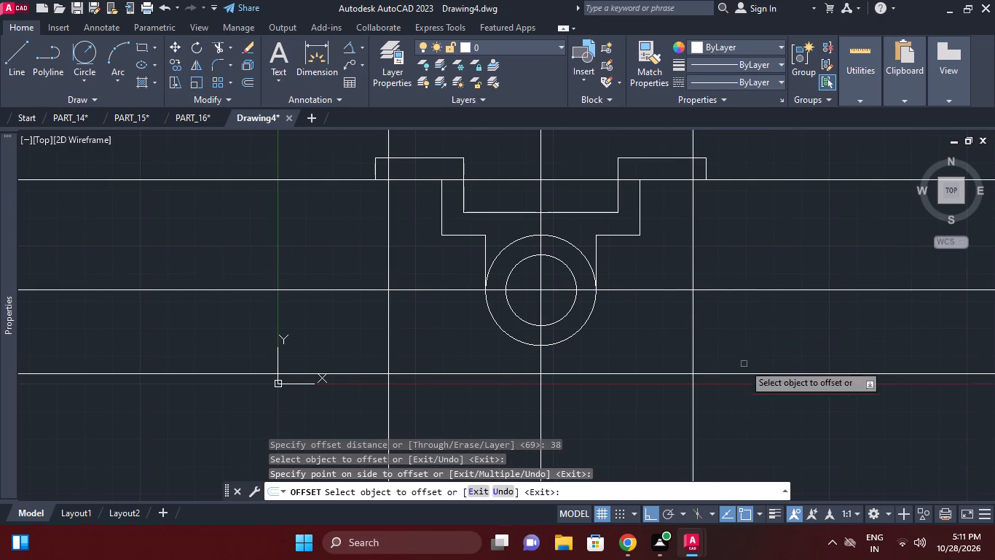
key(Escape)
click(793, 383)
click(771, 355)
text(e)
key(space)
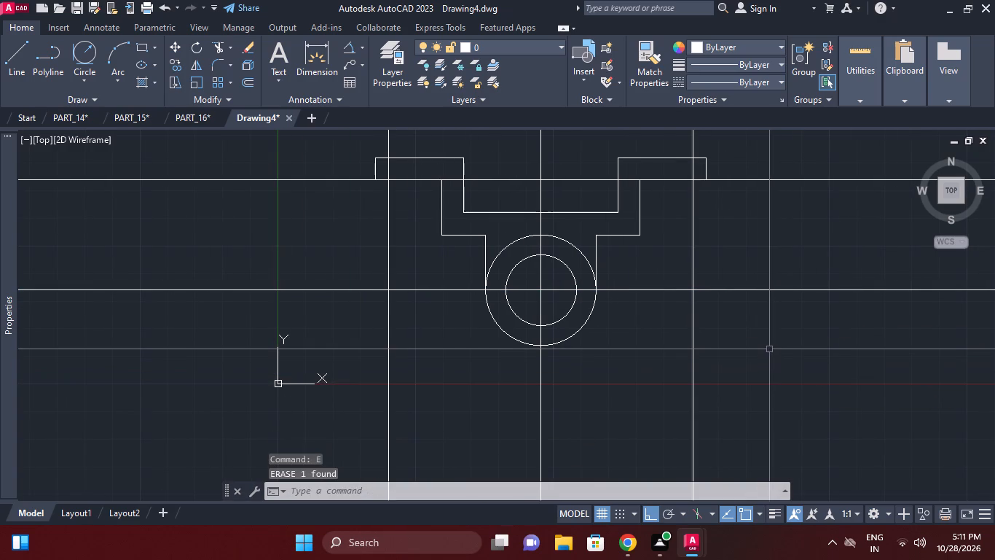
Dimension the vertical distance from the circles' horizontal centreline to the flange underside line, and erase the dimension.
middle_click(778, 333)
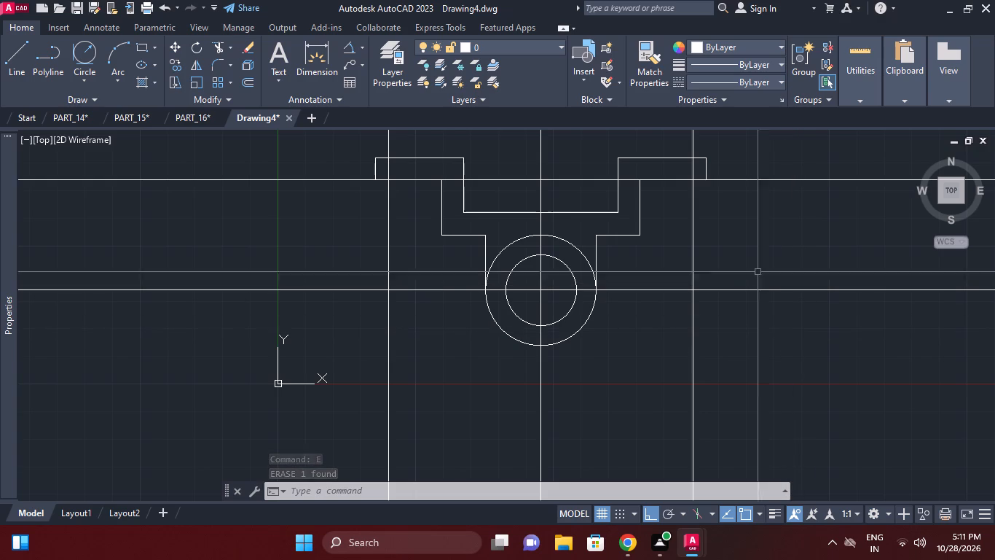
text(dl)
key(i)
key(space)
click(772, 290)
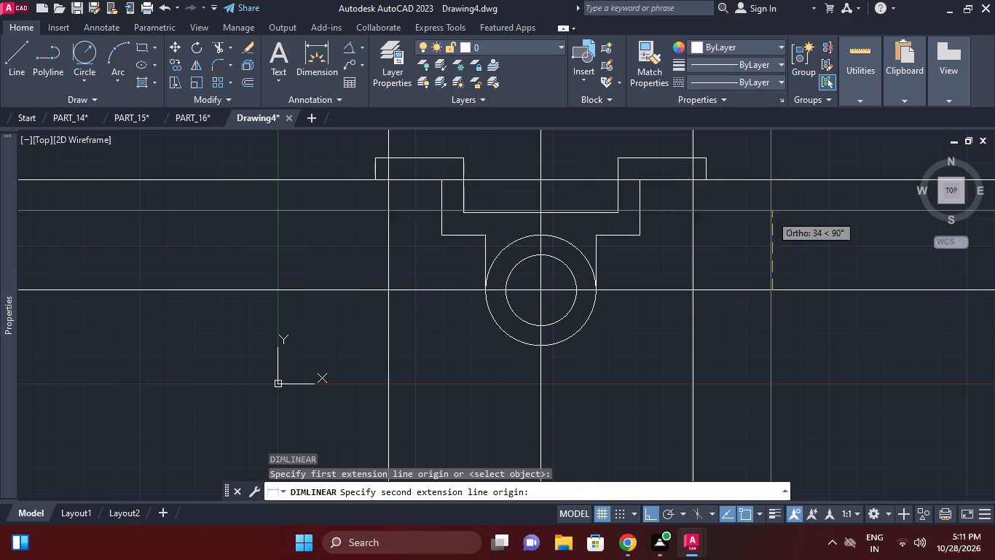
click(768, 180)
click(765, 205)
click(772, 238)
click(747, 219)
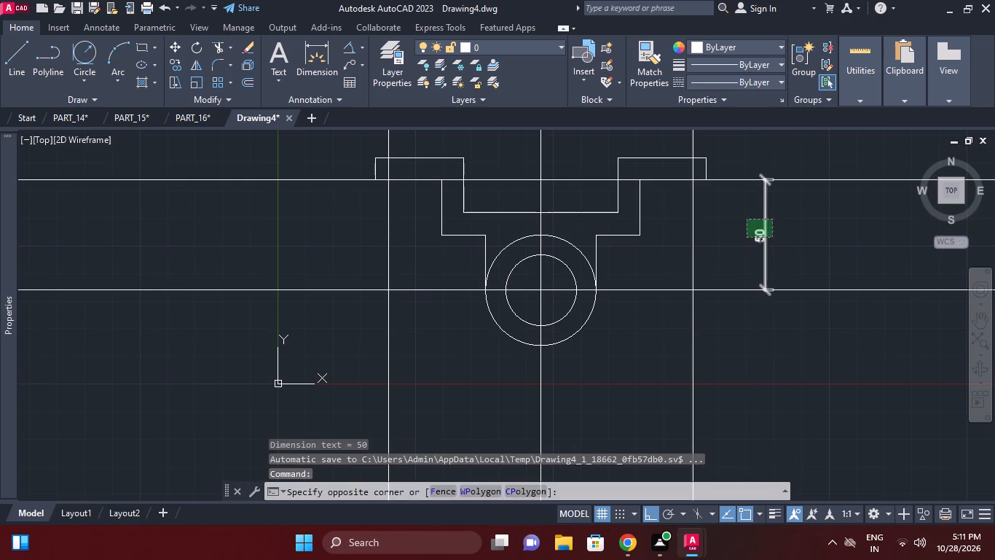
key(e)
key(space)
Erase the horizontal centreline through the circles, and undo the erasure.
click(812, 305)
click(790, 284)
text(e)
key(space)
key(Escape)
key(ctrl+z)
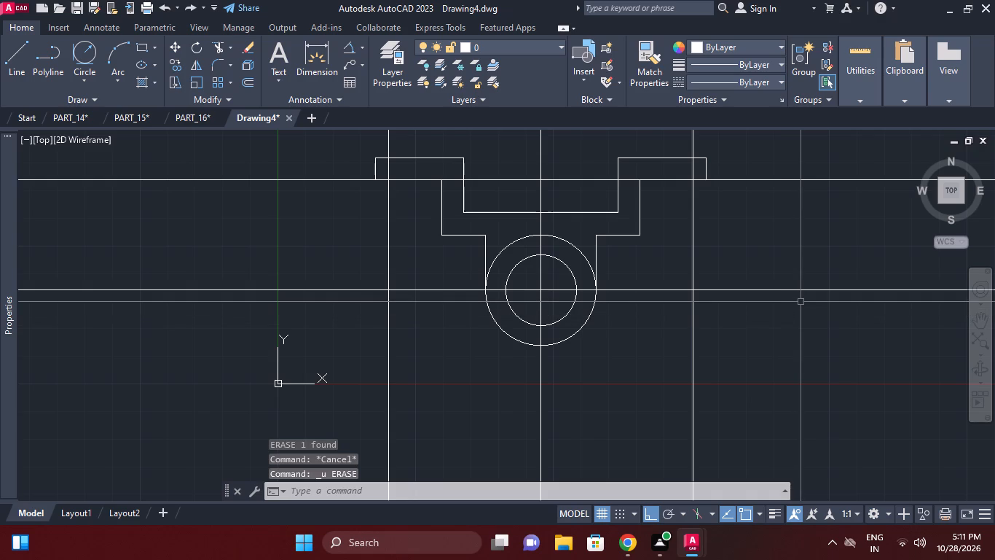
Erase the horizontal construction line through the circles' centre.
click(803, 297)
click(796, 282)
text(e)
key(space)
key(Escape)
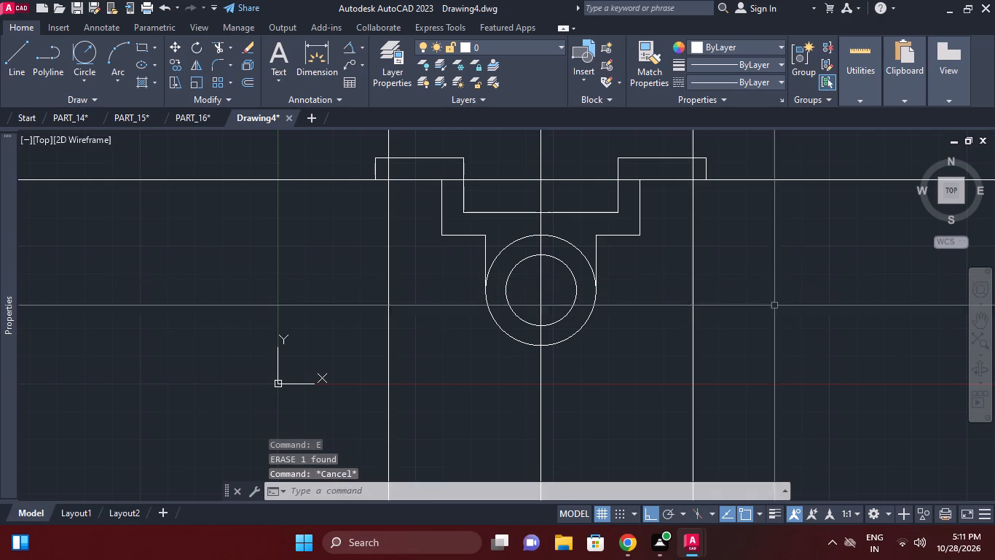
Offset the flange underside construction line 38 mm downward, and offset that new line another 40 mm downward.
middle_click(801, 285)
text(o)
key(space)
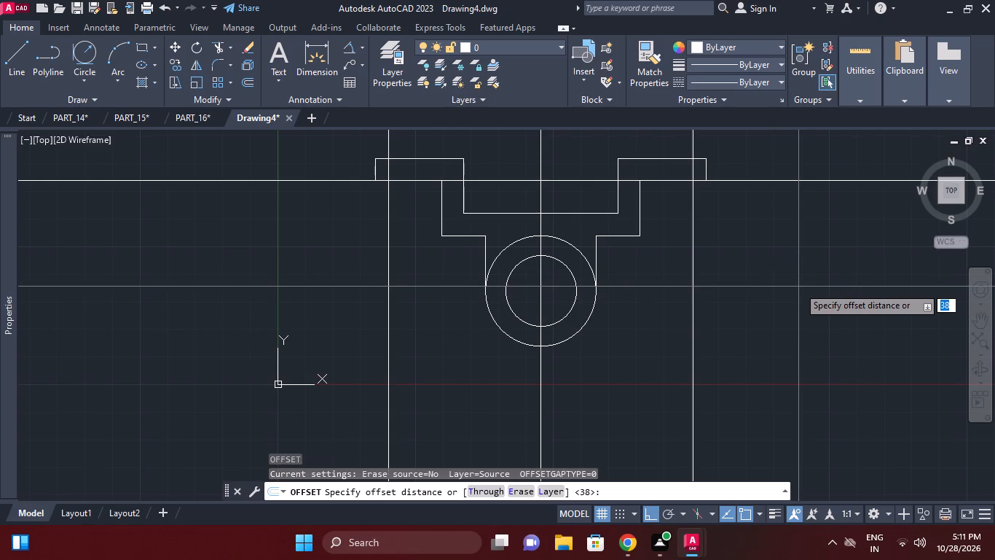
key(3)
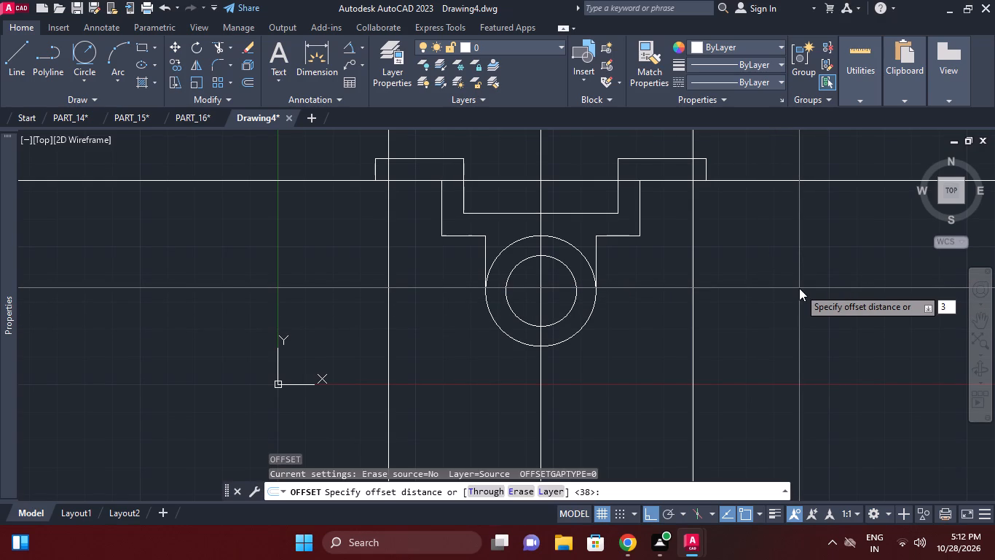
key(8)
key(Return)
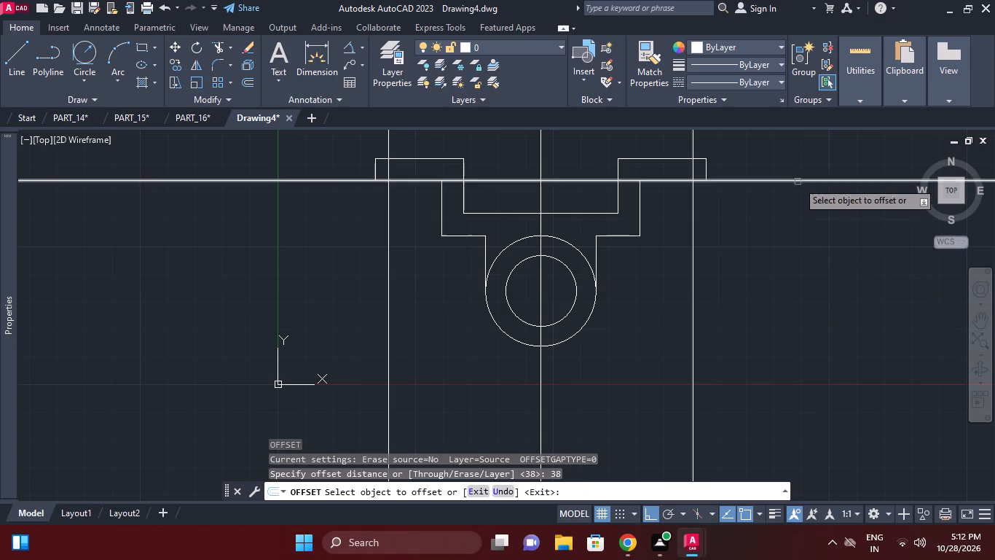
click(798, 182)
click(790, 225)
click(789, 263)
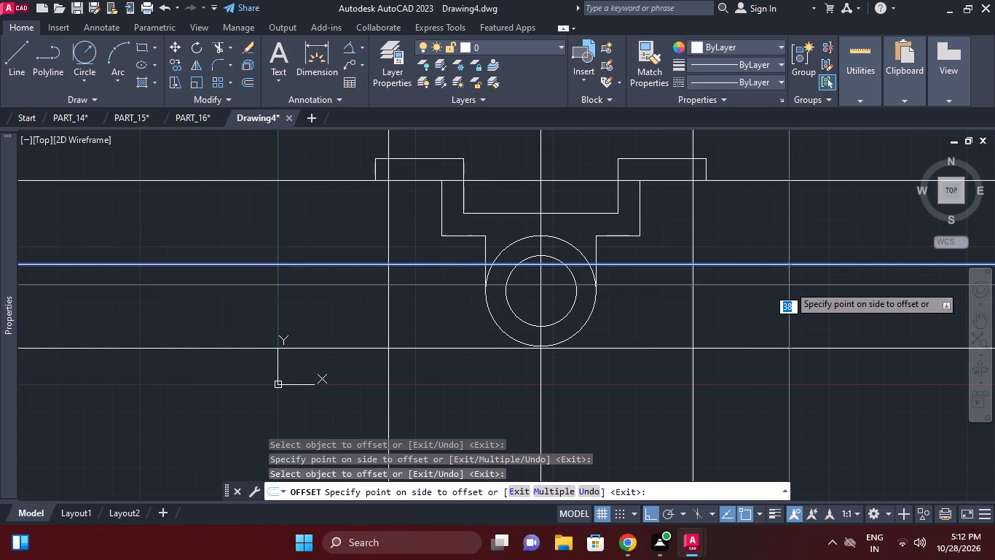
text(40)
key(Return)
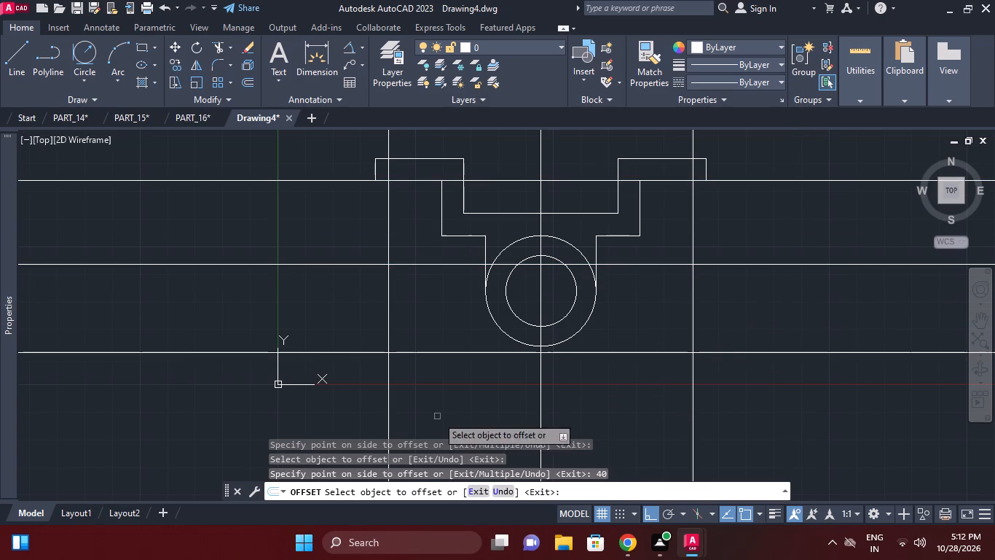
key(Escape)
middle_drag(423, 346, 438, 335)
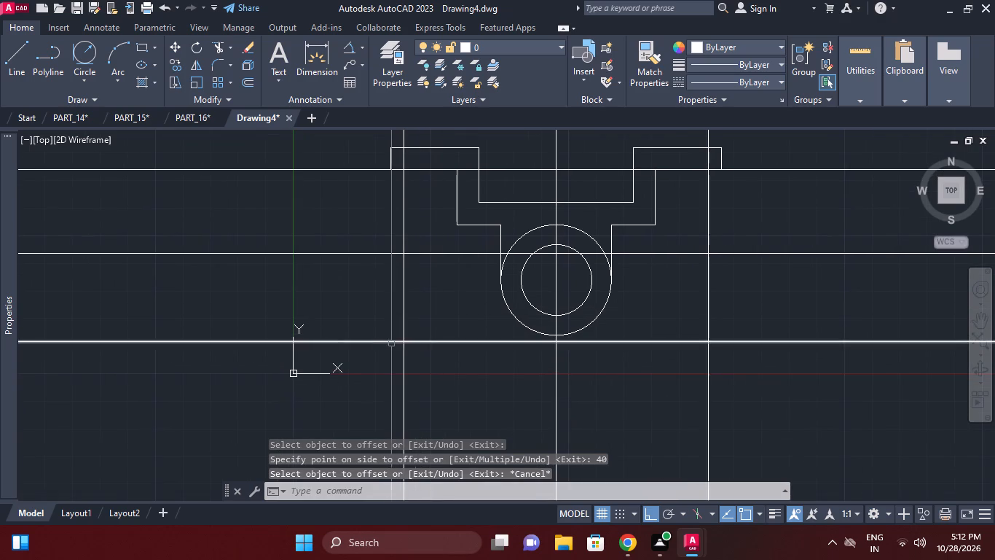
key(Escape)
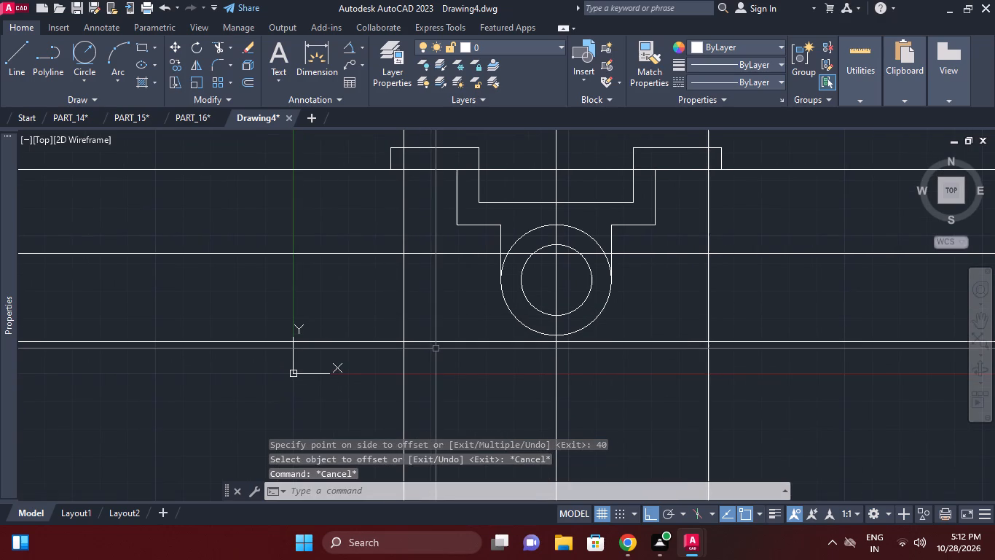
Fillet the two outer vertical lines to the lowest horizontal line with radius 0 to form square bottom corners.
text(f r 0)
key(space)
click(406, 316)
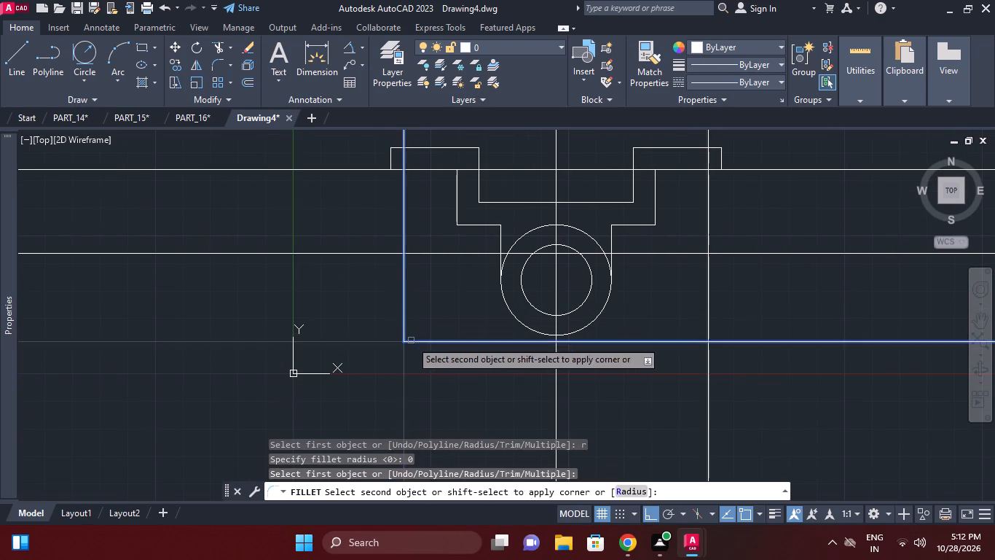
click(411, 341)
key(space)
click(710, 318)
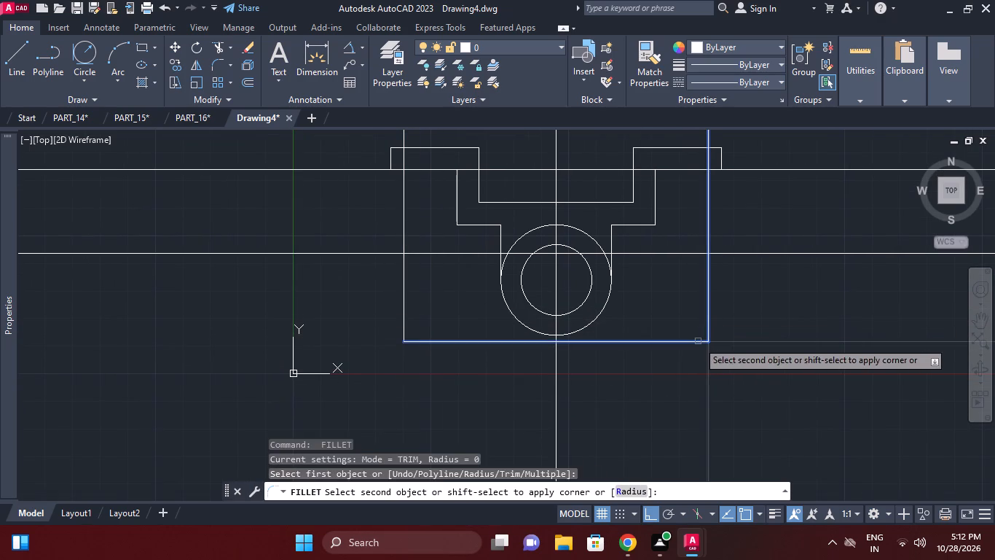
click(698, 341)
right_click(730, 317)
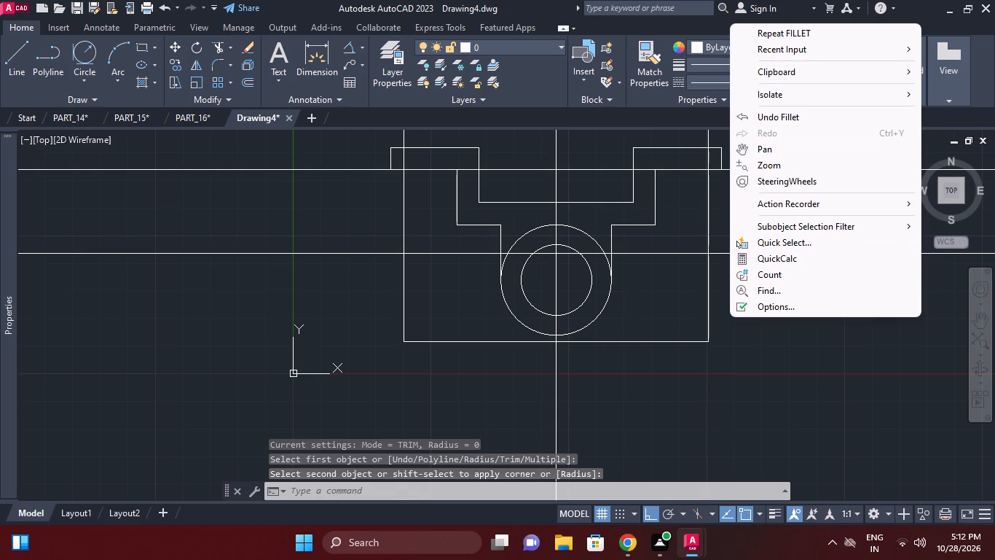
click(733, 426)
click(723, 409)
Trim both outer vertical lines above the flange underside, using the horizontal construction line as the cutting edge.
middle_drag(762, 347, 758, 388)
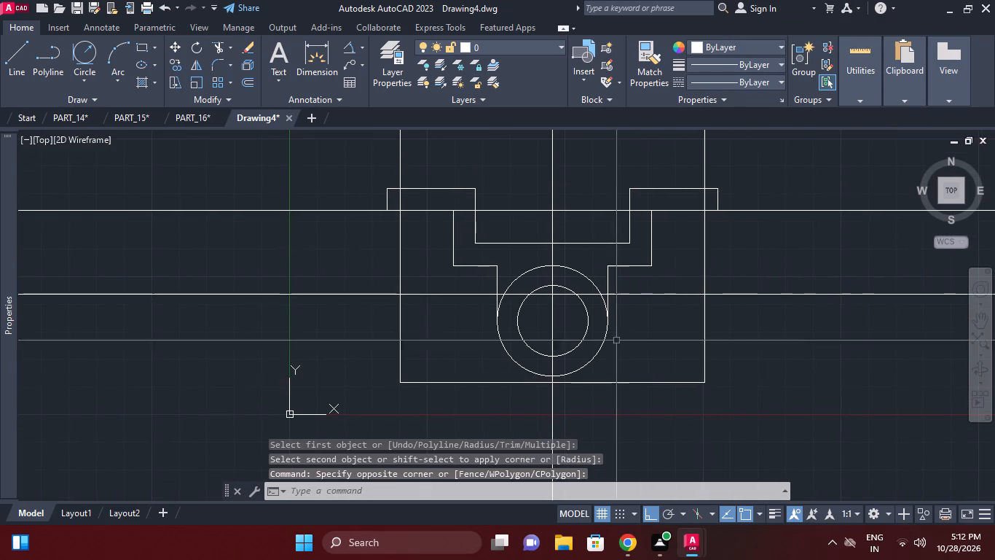
click(214, 44)
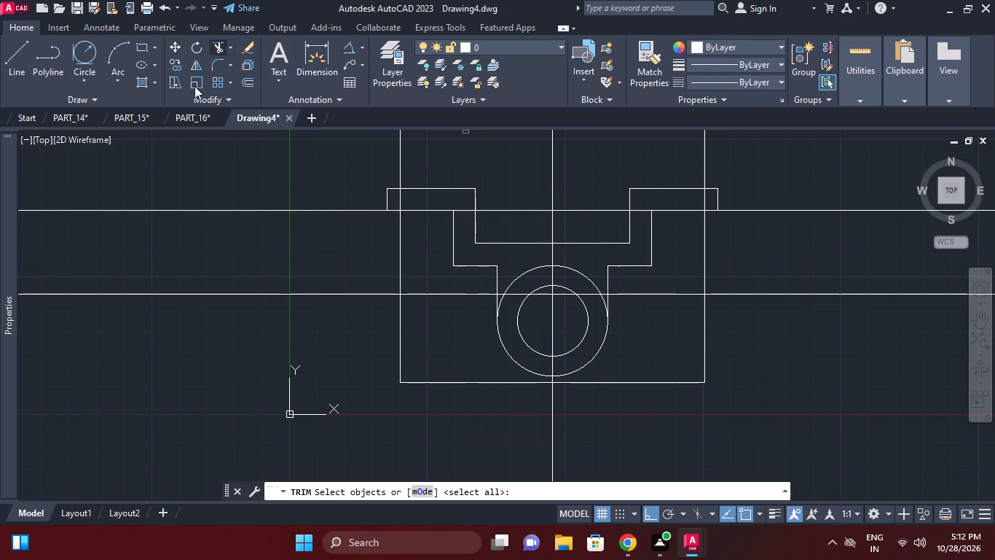
click(417, 210)
right_click(406, 244)
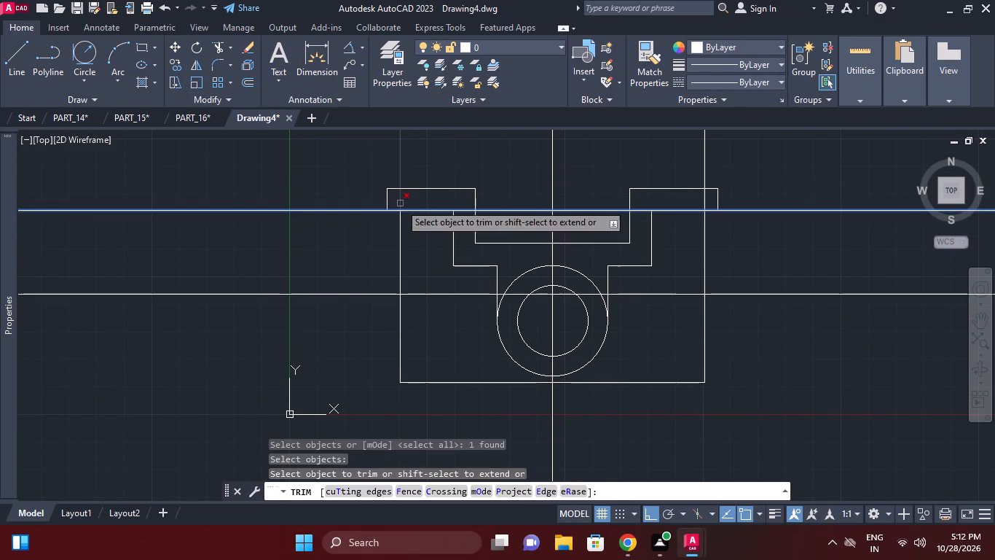
click(400, 203)
click(704, 194)
right_click(735, 187)
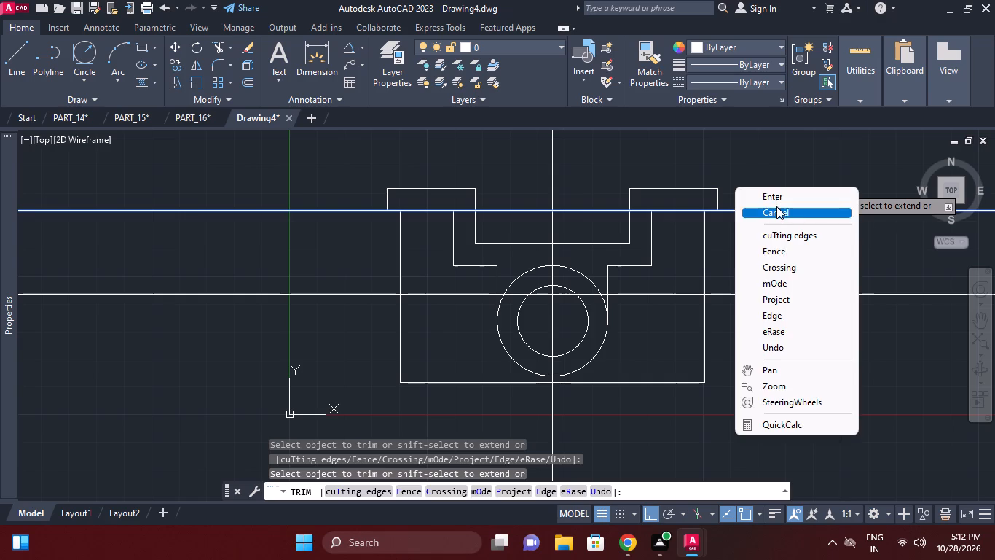
click(776, 206)
Erase the horizontal construction line running along the underside of the flanges.
click(771, 212)
right_click(772, 200)
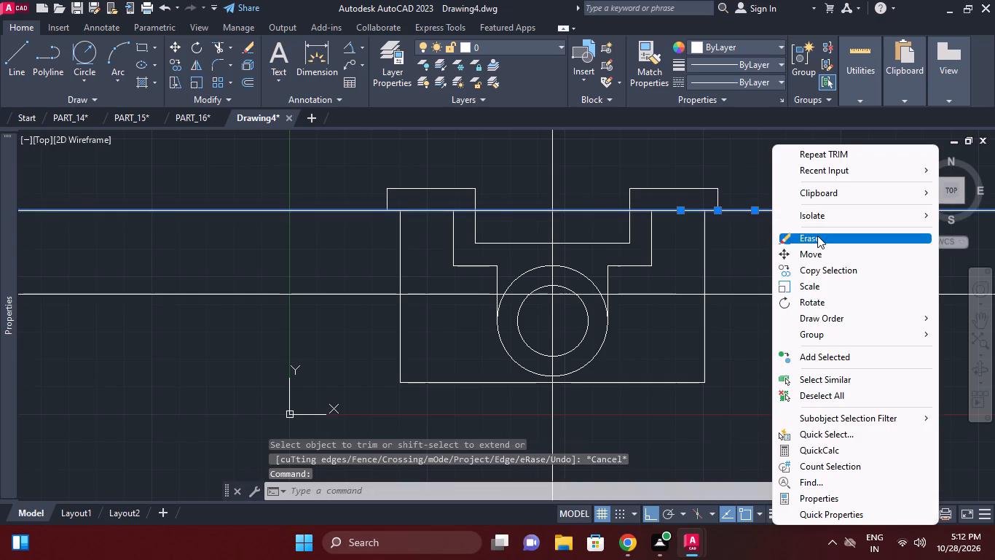
click(817, 236)
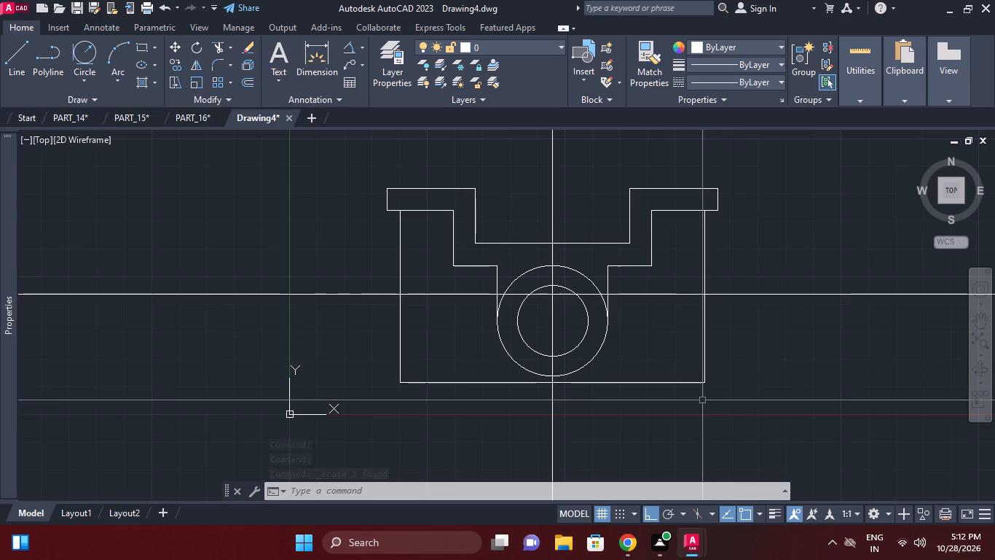
Offset the vertical centerline by 90/2 mm to both sides.
middle_drag(704, 344, 715, 330)
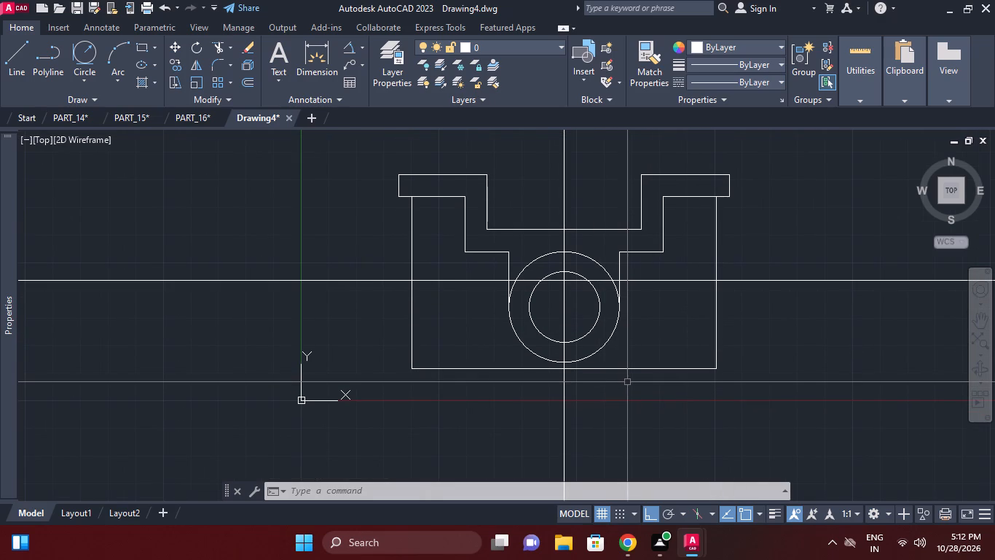
text(o)
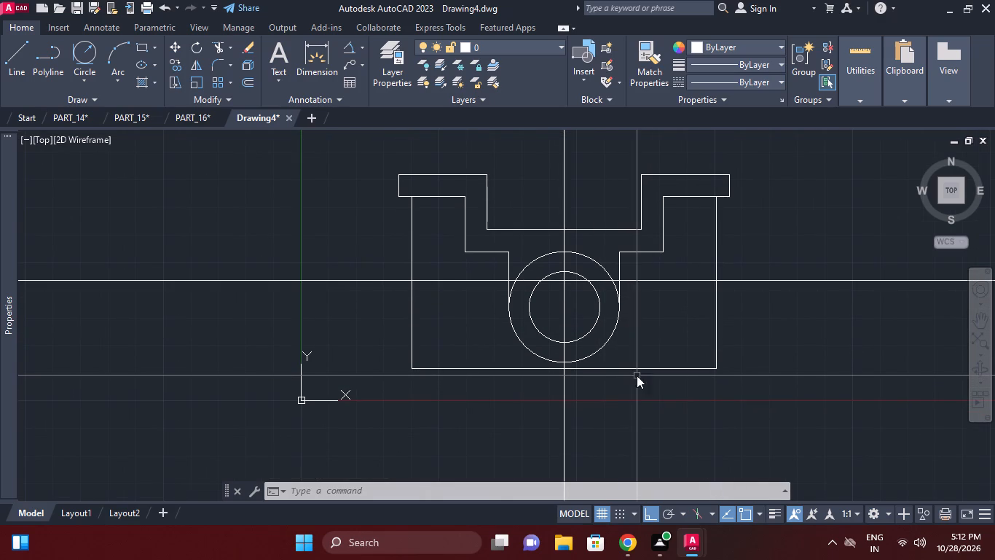
key(space)
text(90/2)
key(Return)
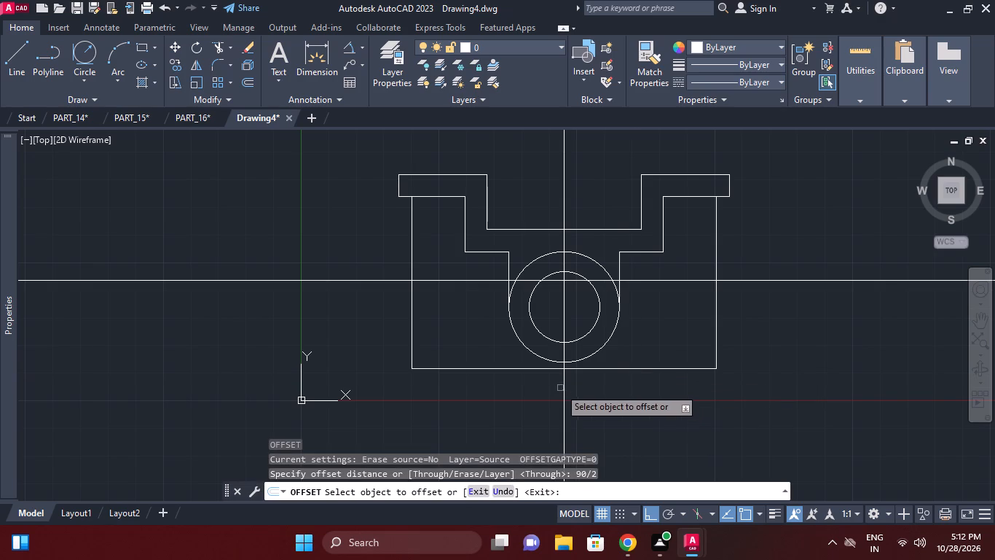
click(564, 394)
click(551, 389)
click(563, 398)
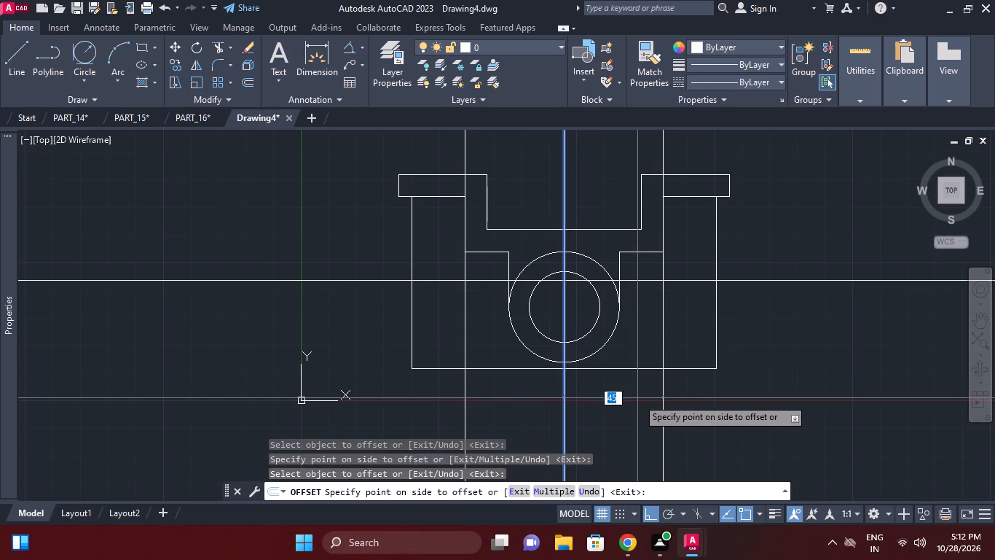
click(637, 398)
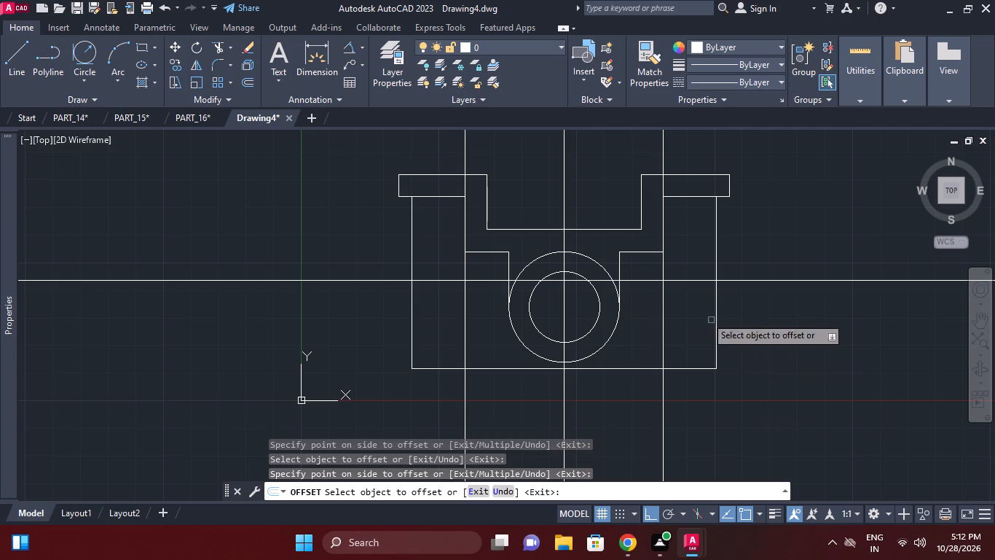
right_click(778, 324)
click(810, 345)
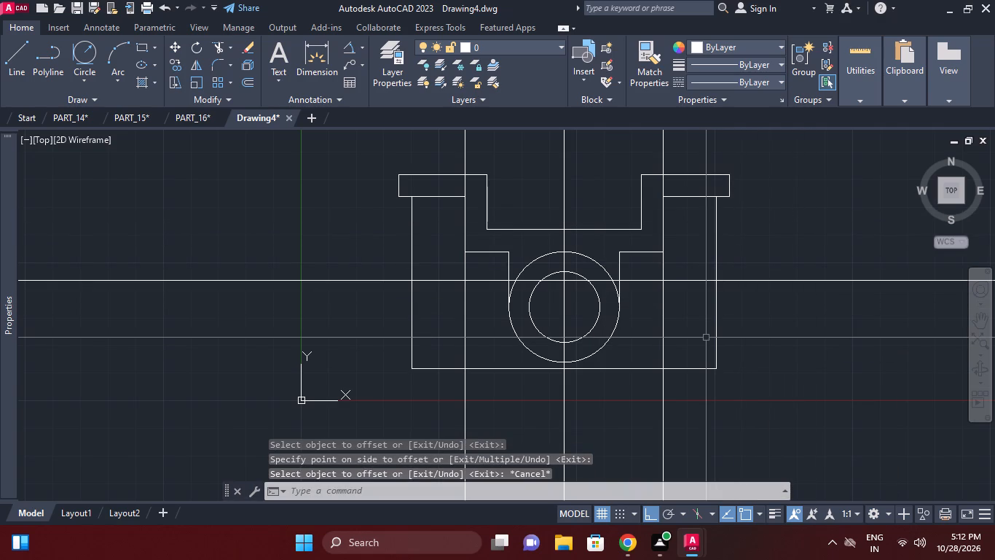
Trim the right half into a stepped body outline, removing excess parts of the outer vertical, base, offset line and horizontal construction line.
click(221, 49)
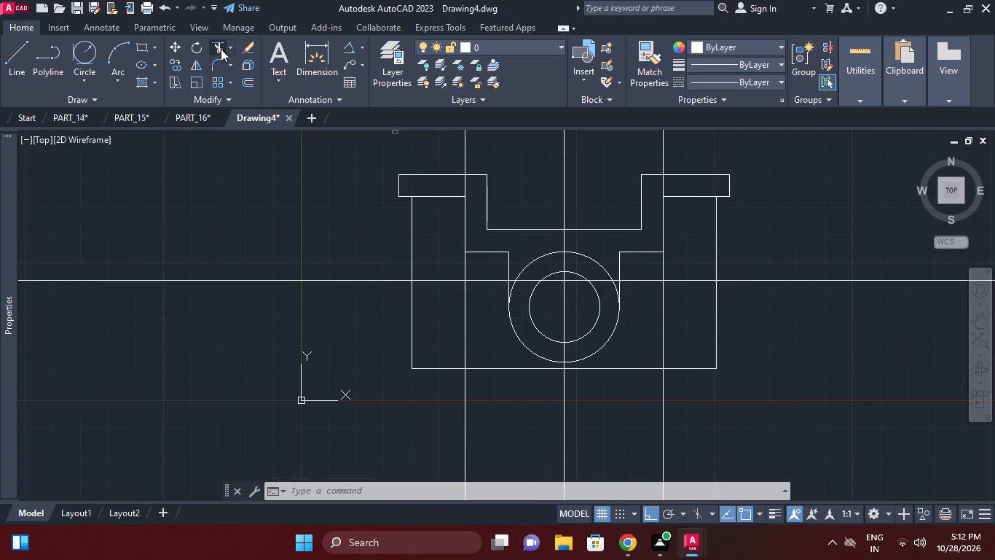
right_click(739, 325)
click(779, 331)
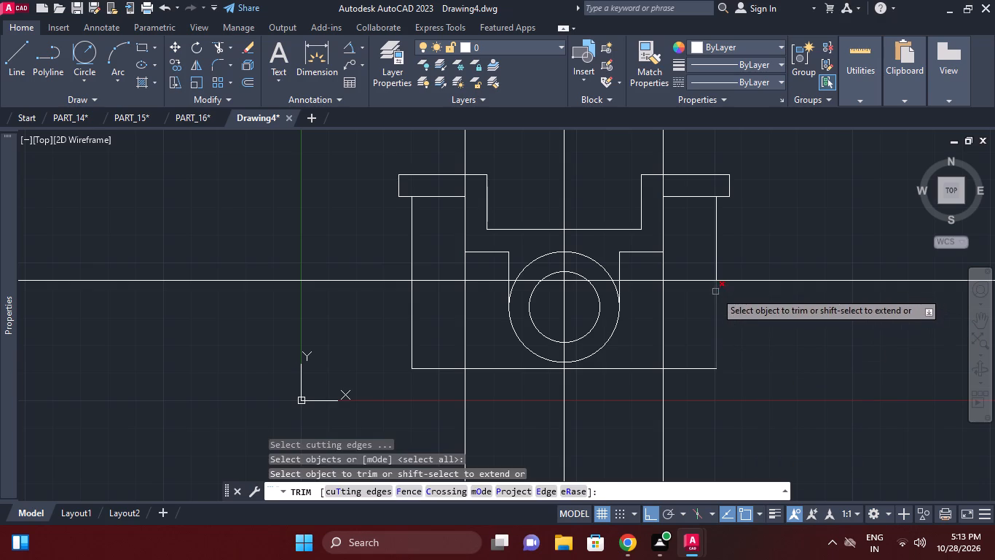
click(715, 292)
click(693, 369)
click(662, 267)
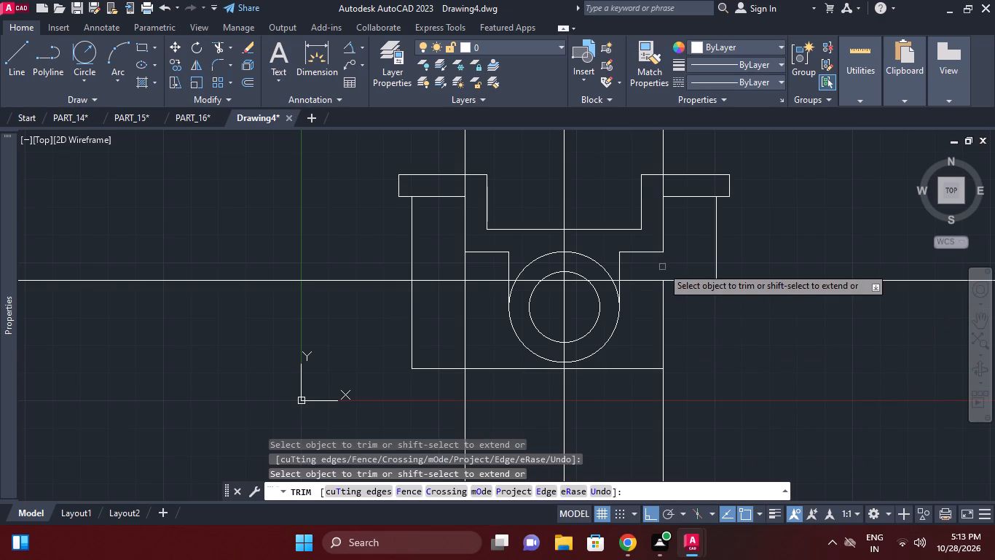
click(648, 279)
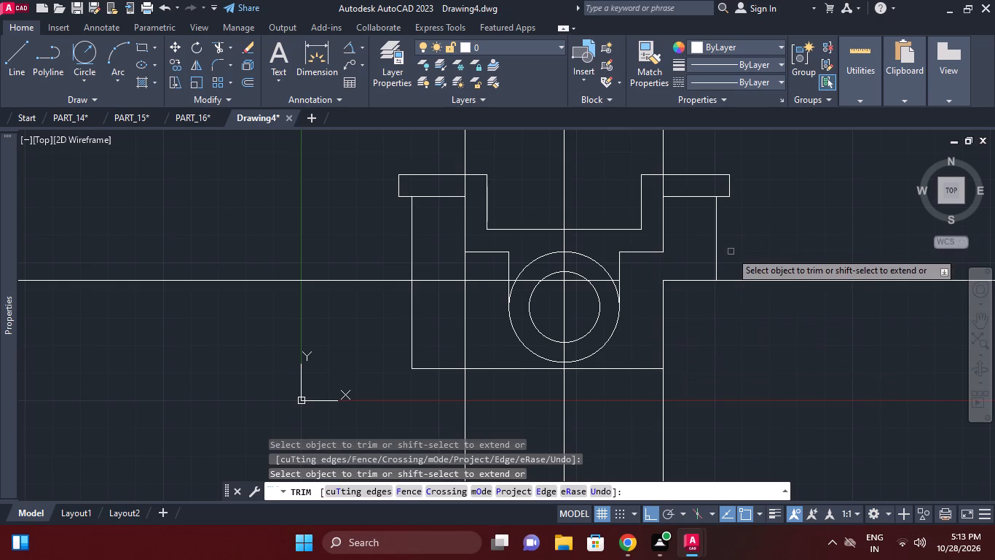
click(740, 277)
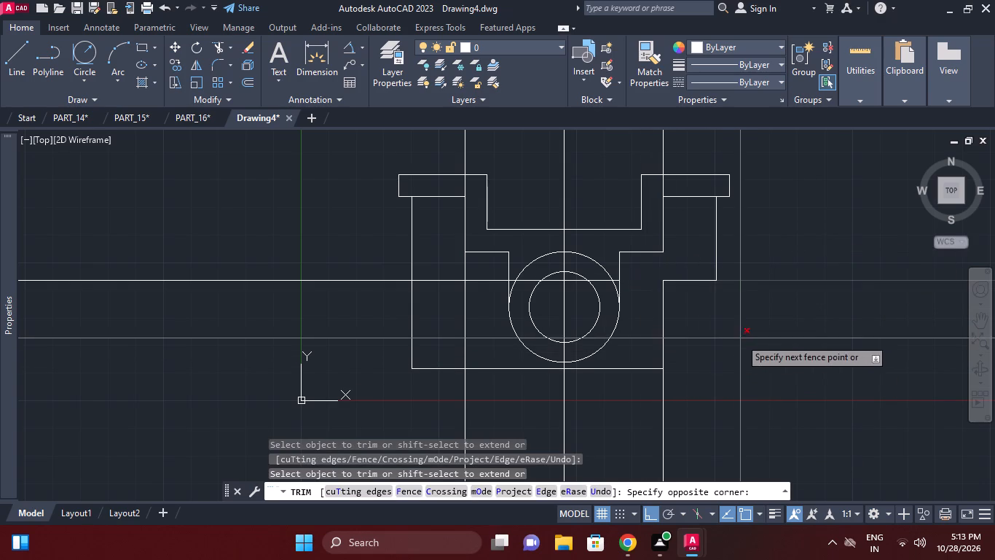
click(745, 333)
click(667, 394)
click(657, 388)
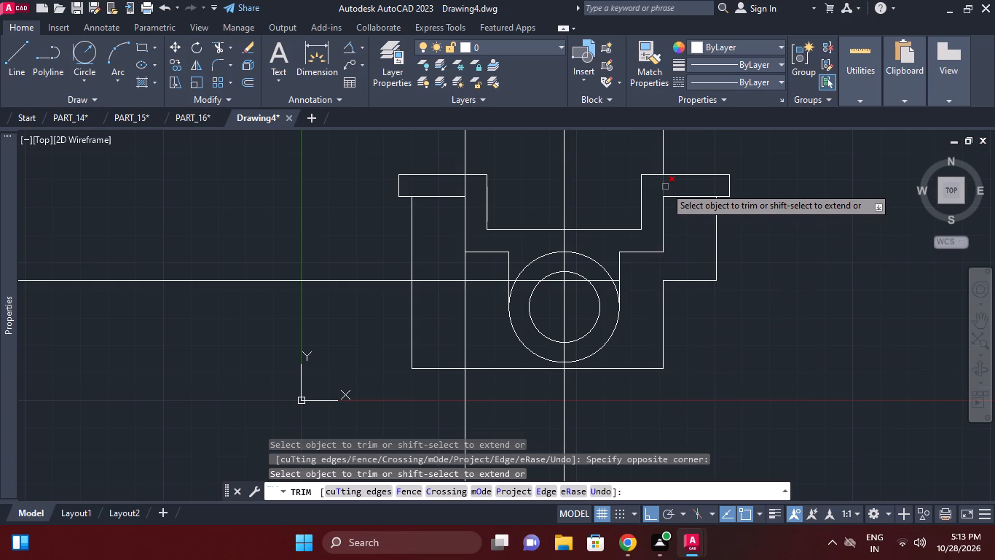
click(665, 187)
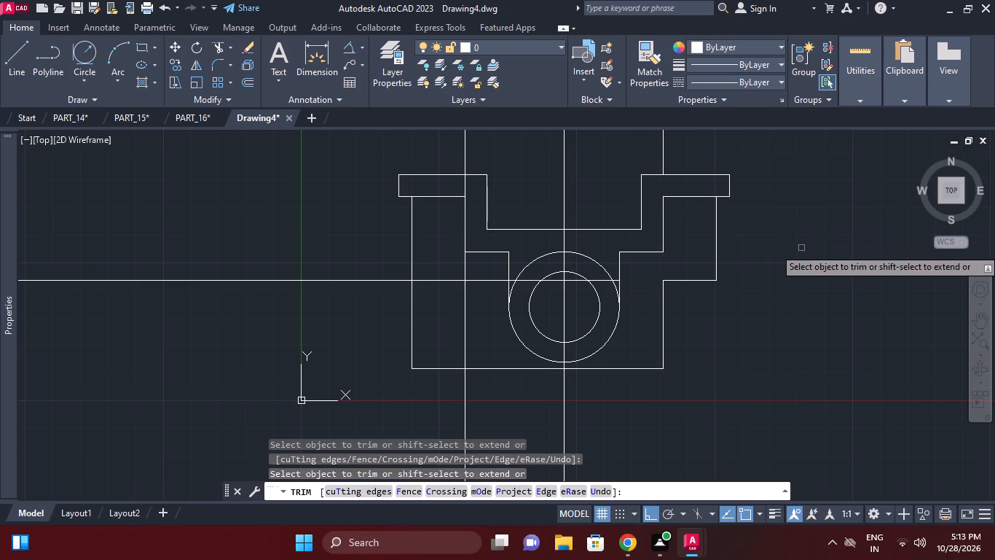
Trim the left half to the matching stepped outline, leaving its offset line's ends above the flange and below the base.
middle_drag(783, 265, 852, 284)
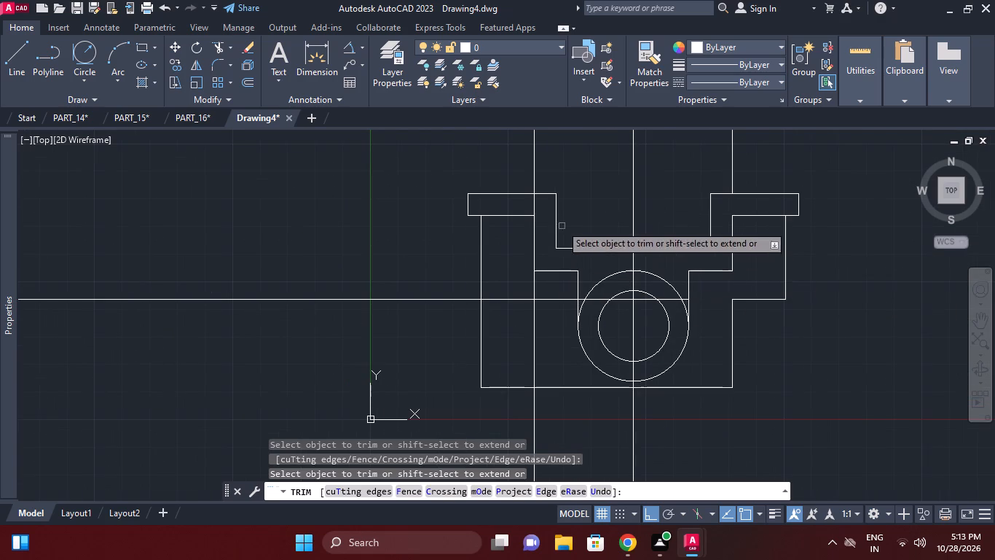
click(534, 204)
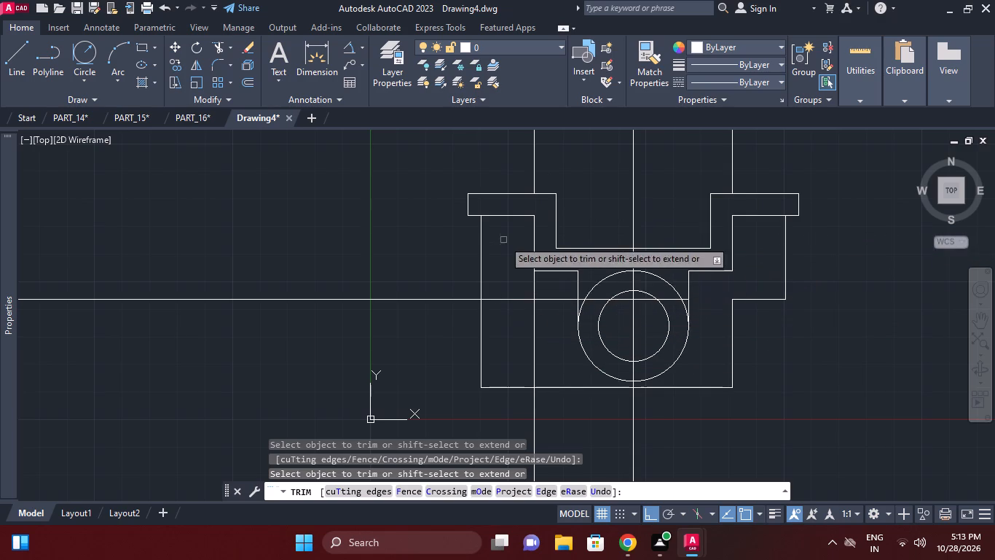
click(465, 300)
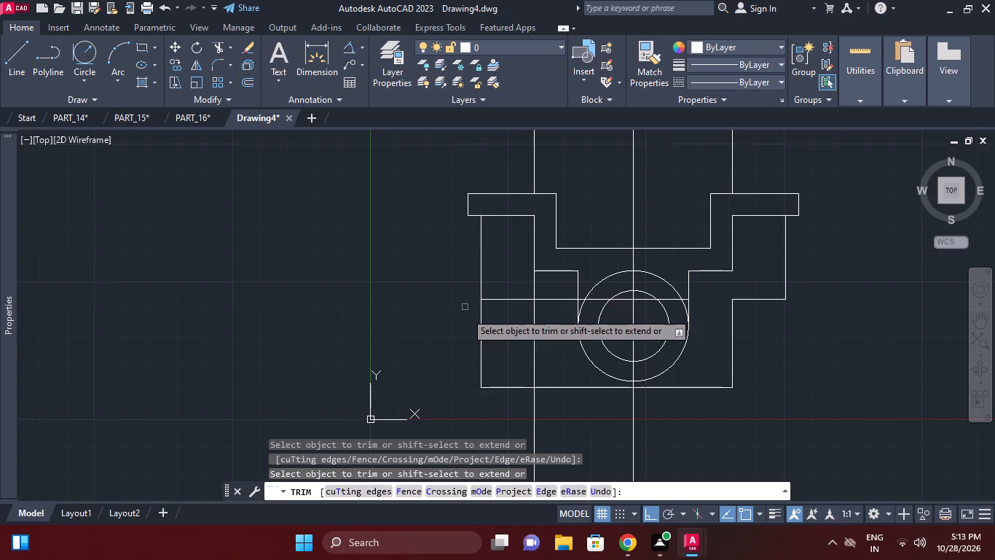
click(483, 317)
click(505, 387)
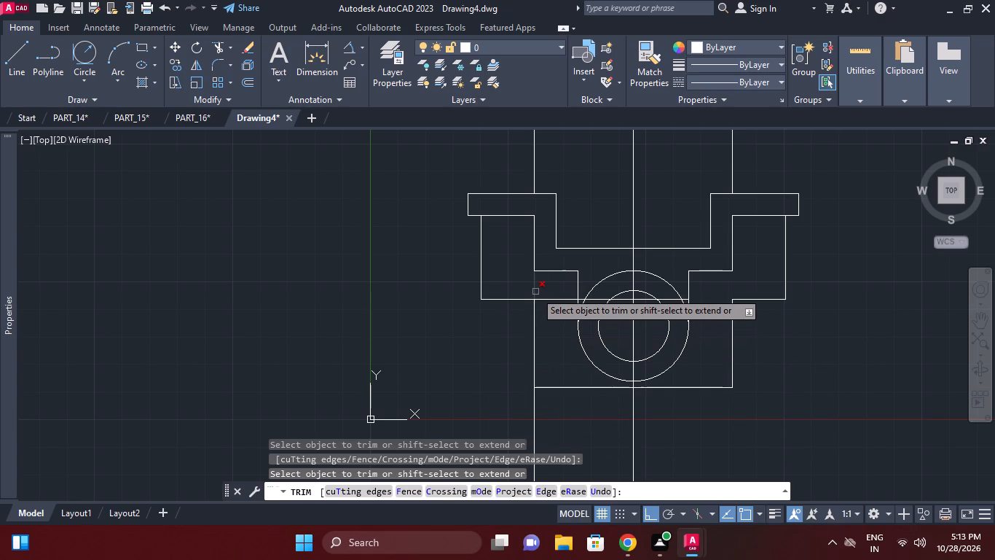
click(535, 292)
click(558, 302)
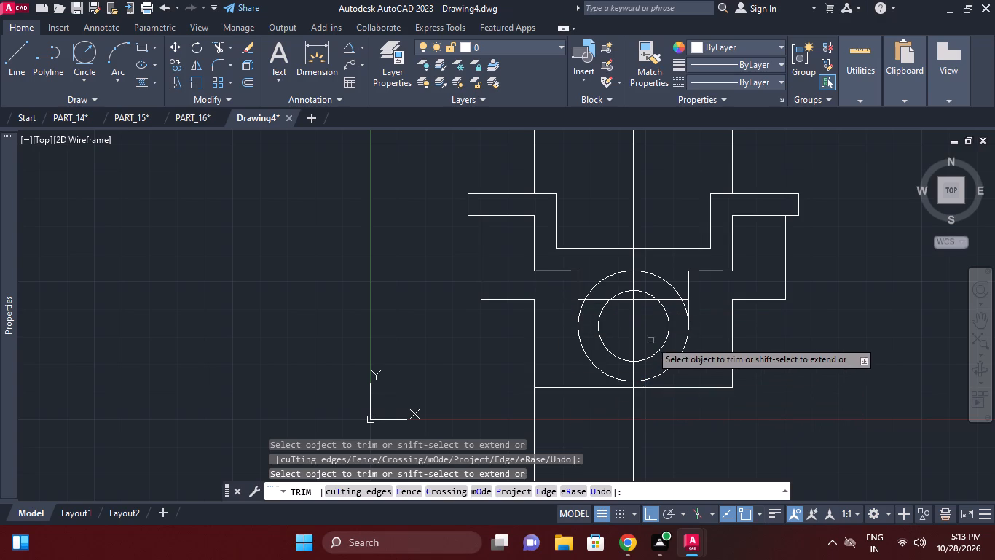
key(Escape)
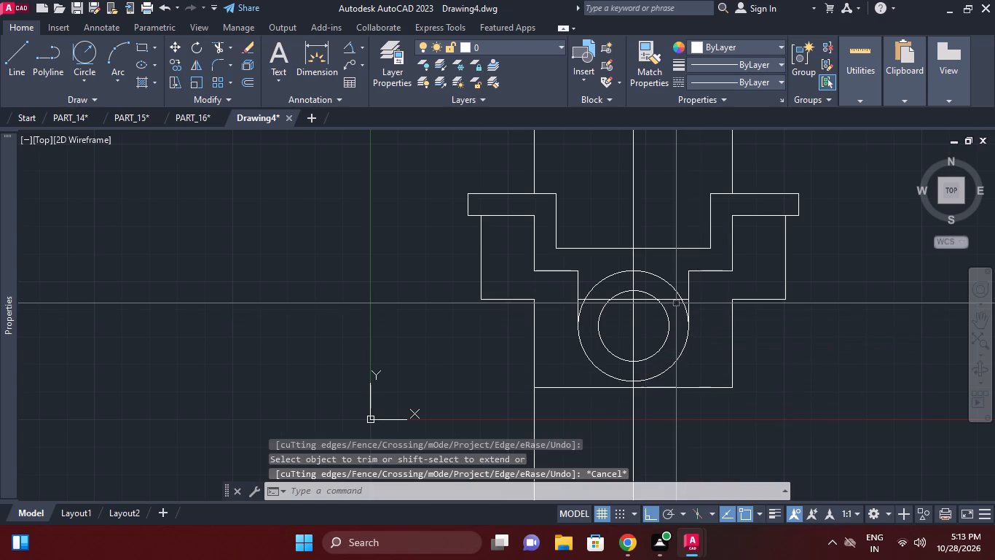
Erase the leftover horizontal line segment crossing the concentric circles.
click(673, 299)
key(e)
key(space)
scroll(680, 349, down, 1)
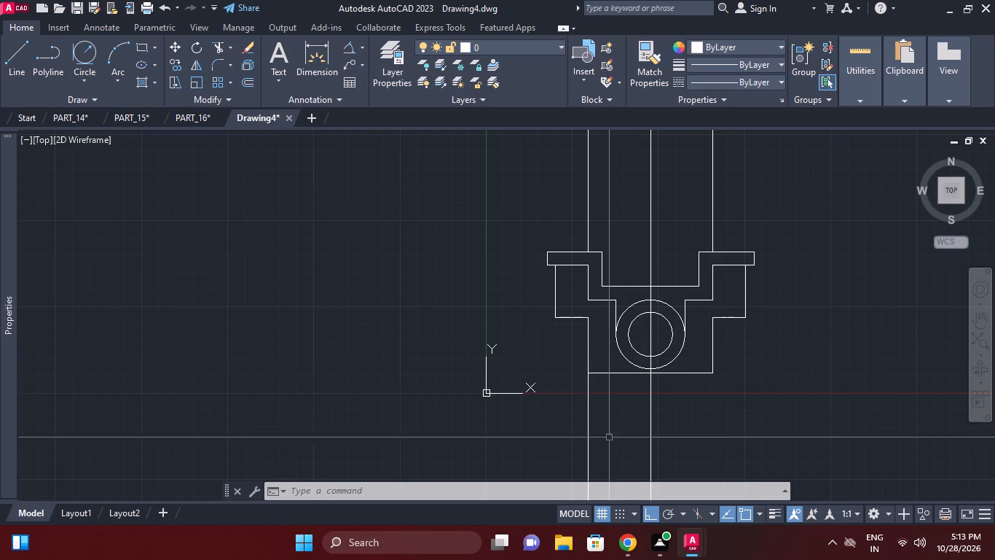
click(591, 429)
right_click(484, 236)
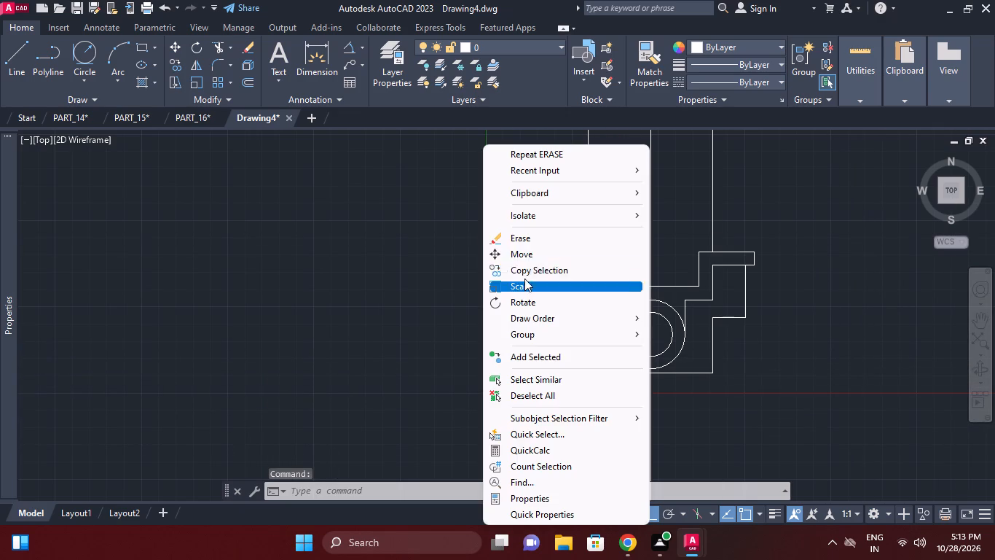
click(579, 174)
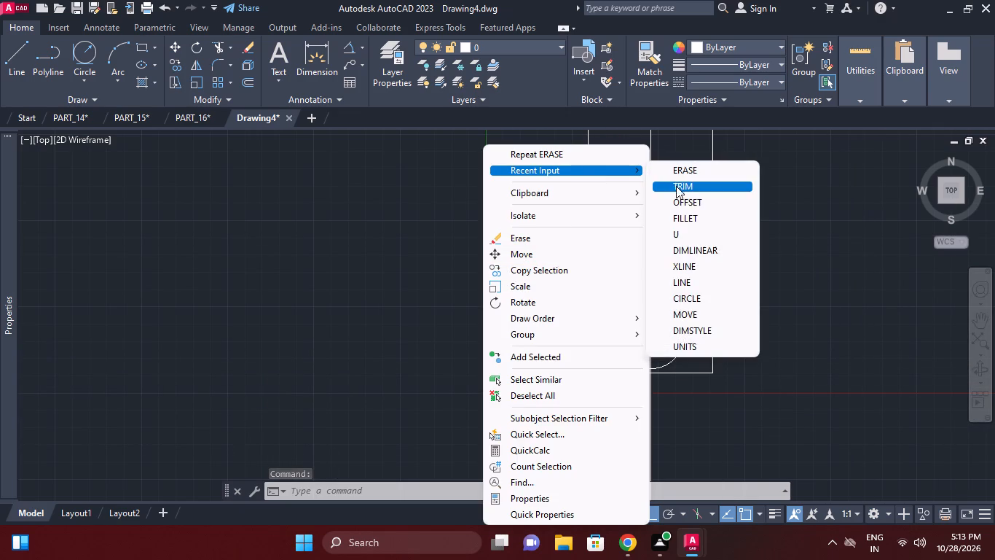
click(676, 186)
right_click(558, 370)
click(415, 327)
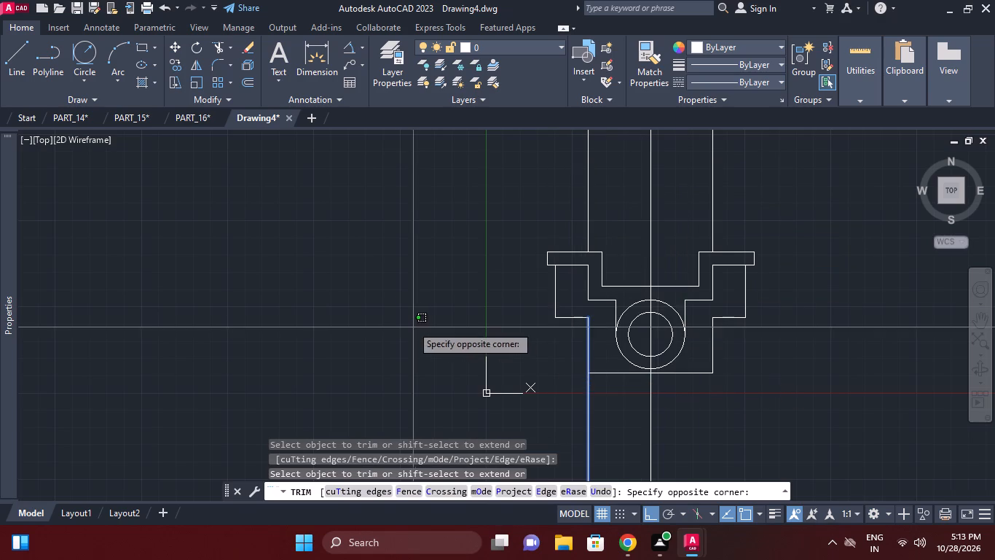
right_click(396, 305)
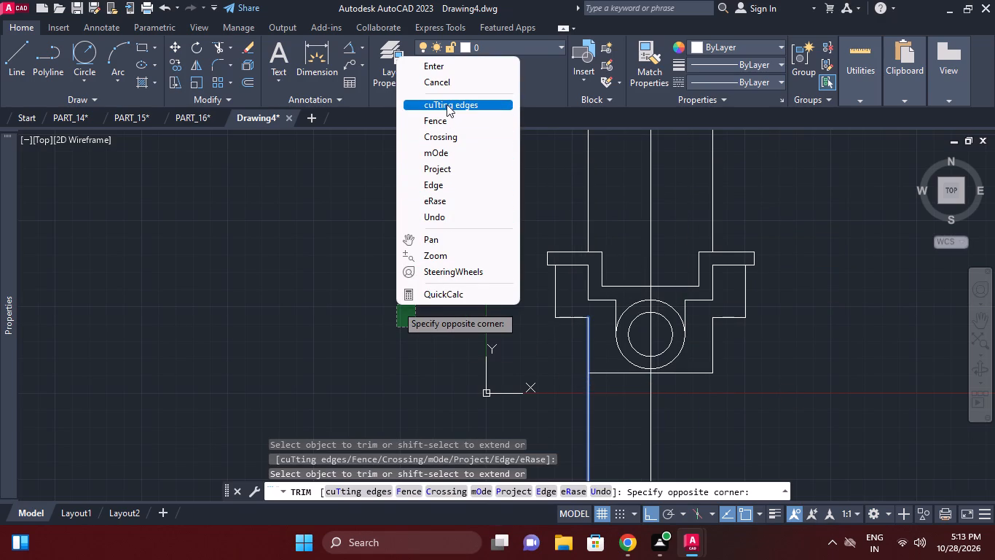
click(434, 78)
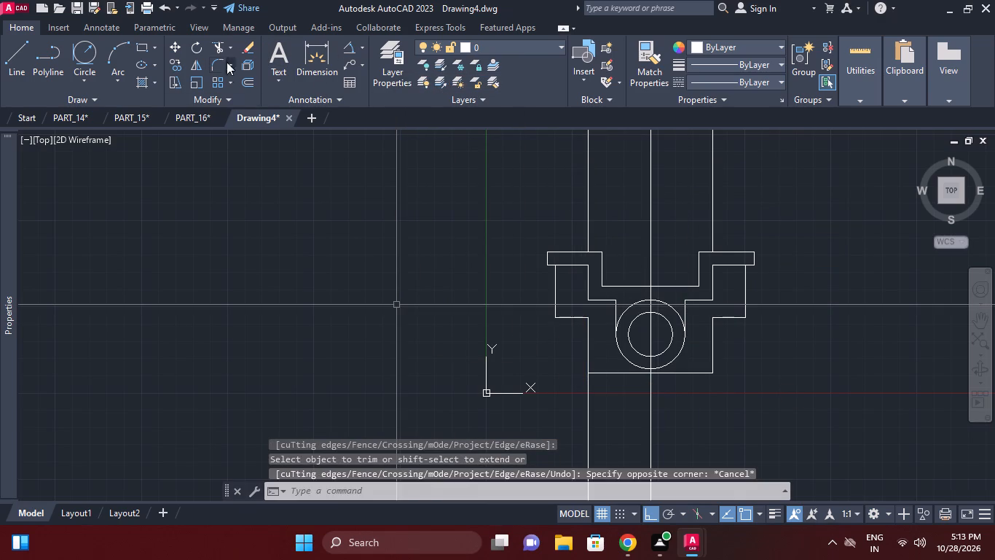
Trim the left offset line's excess below the body's base edge.
click(219, 39)
right_click(511, 365)
click(567, 377)
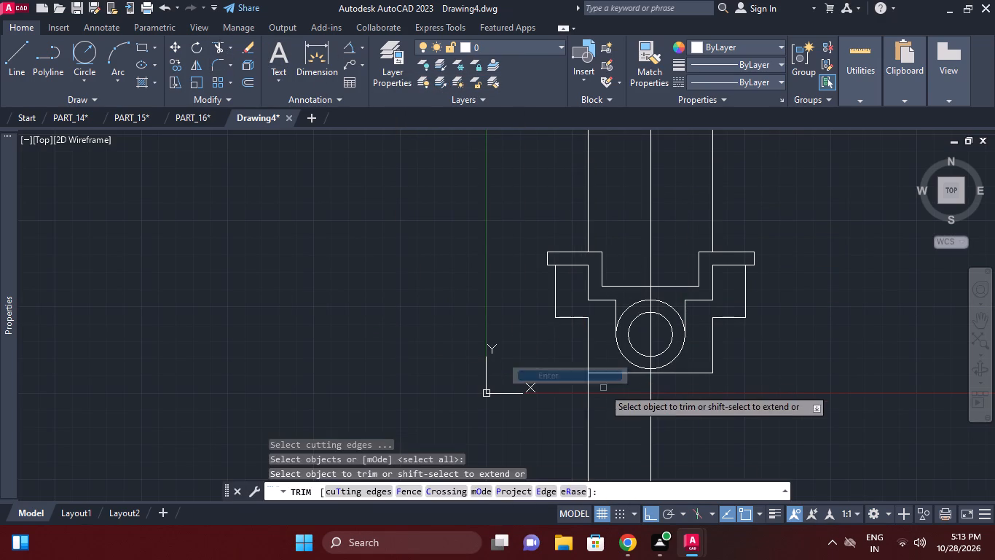
click(591, 384)
right_click(406, 311)
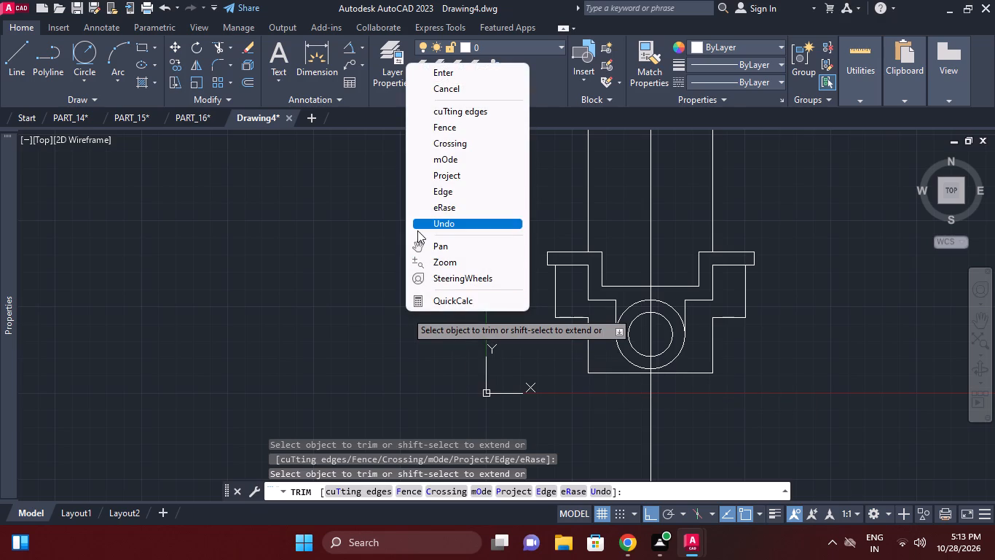
click(461, 87)
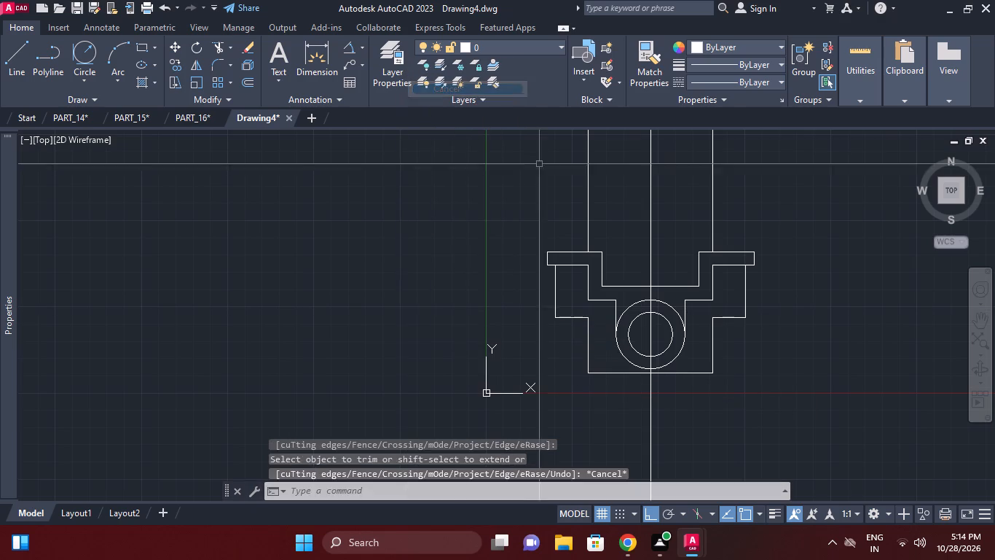
Erase the two leftover vertical lines extending above the left and right flanges.
click(586, 164)
click(722, 177)
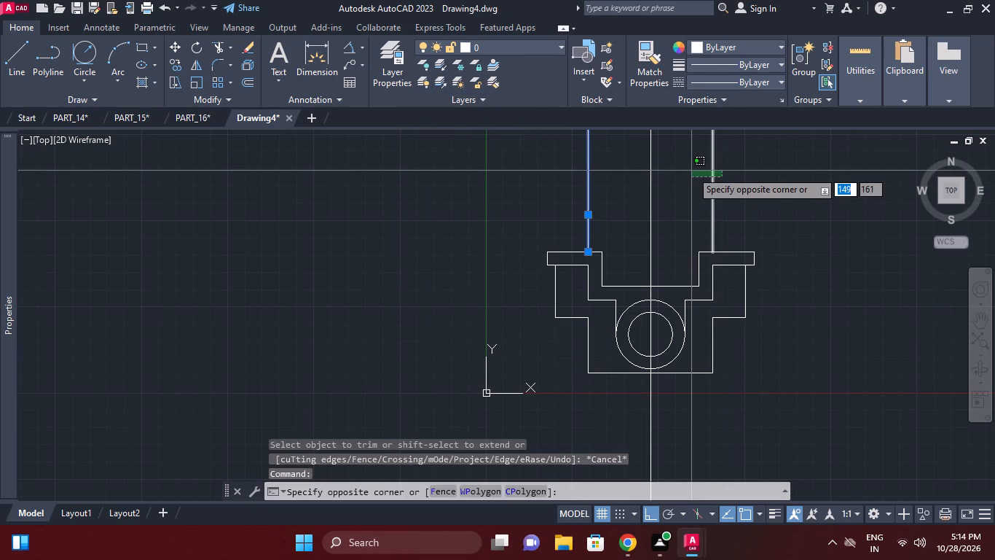
click(691, 171)
right_click(760, 195)
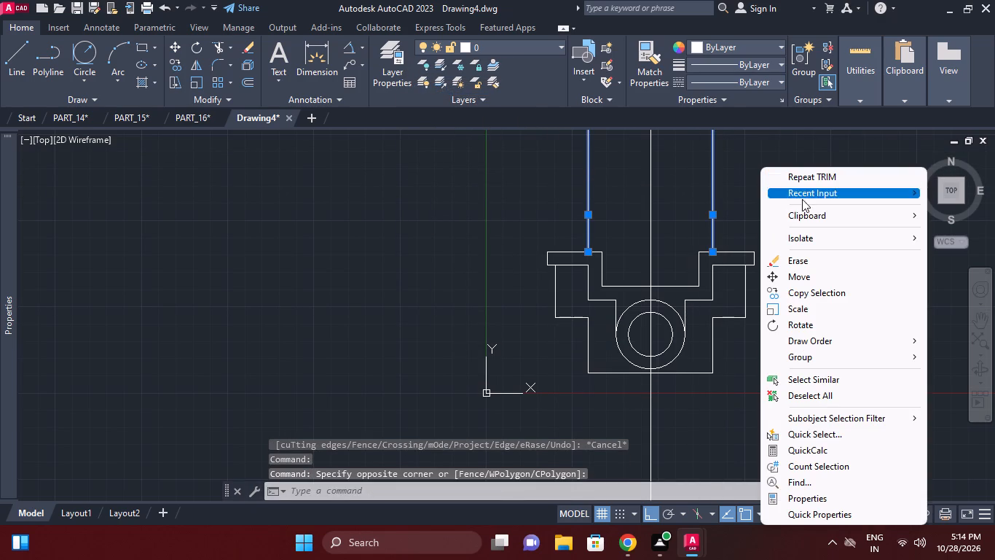
click(810, 260)
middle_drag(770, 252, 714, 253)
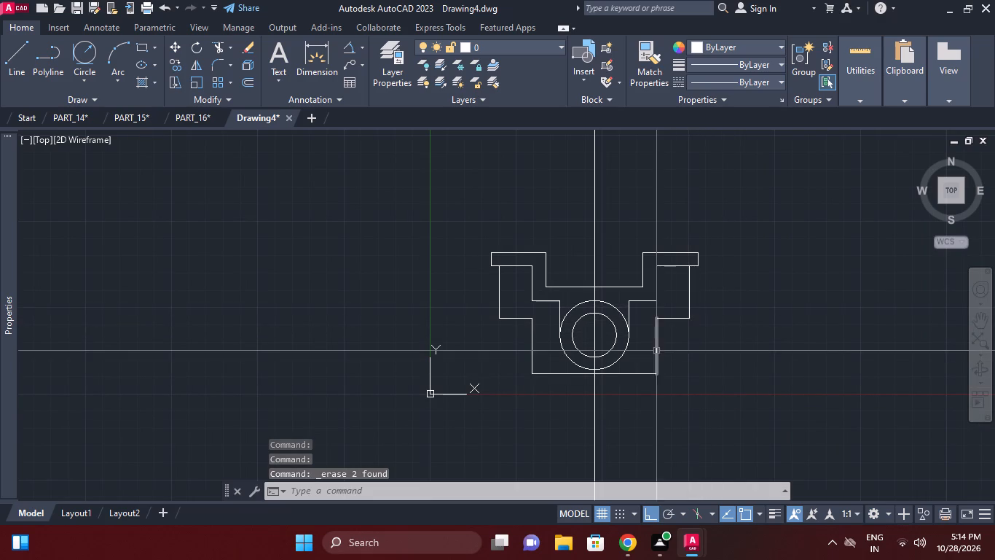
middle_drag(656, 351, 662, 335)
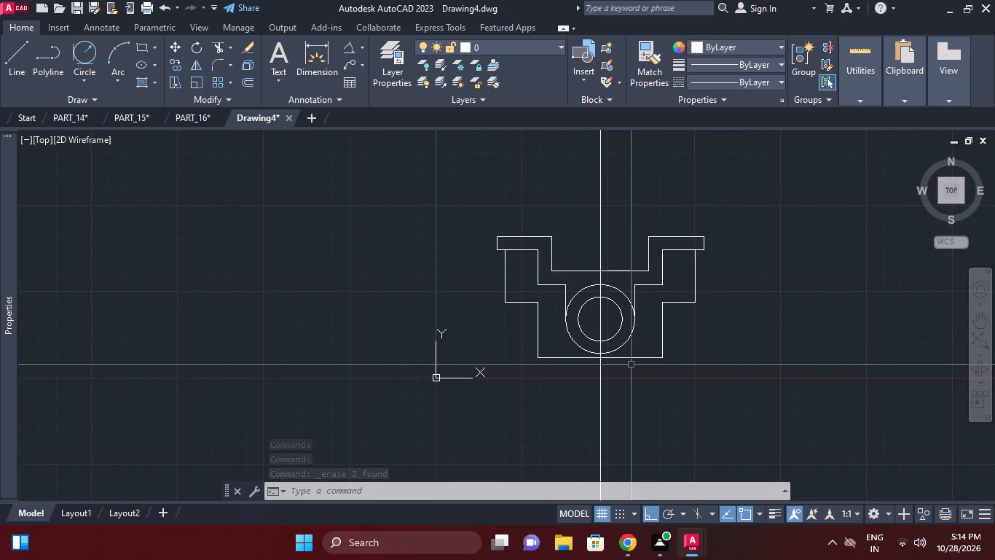
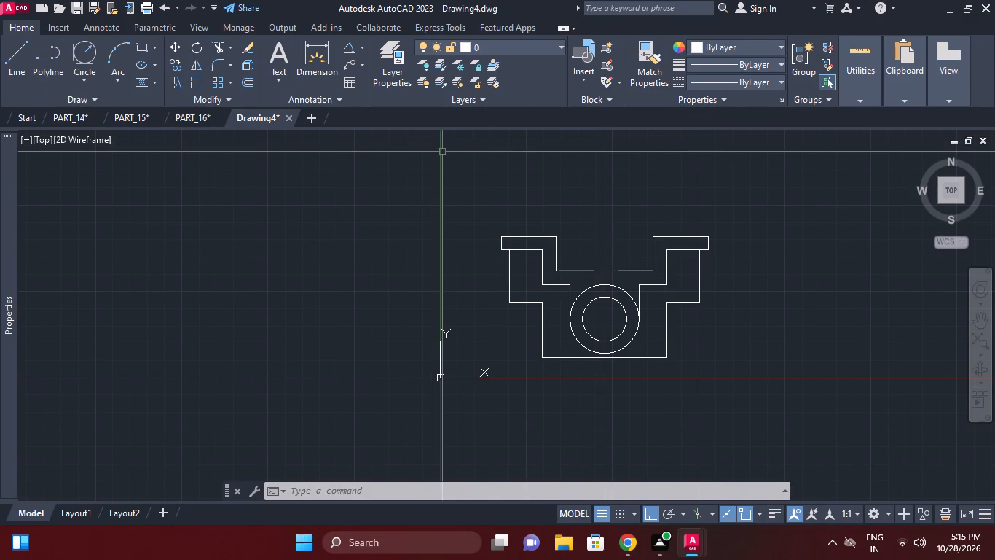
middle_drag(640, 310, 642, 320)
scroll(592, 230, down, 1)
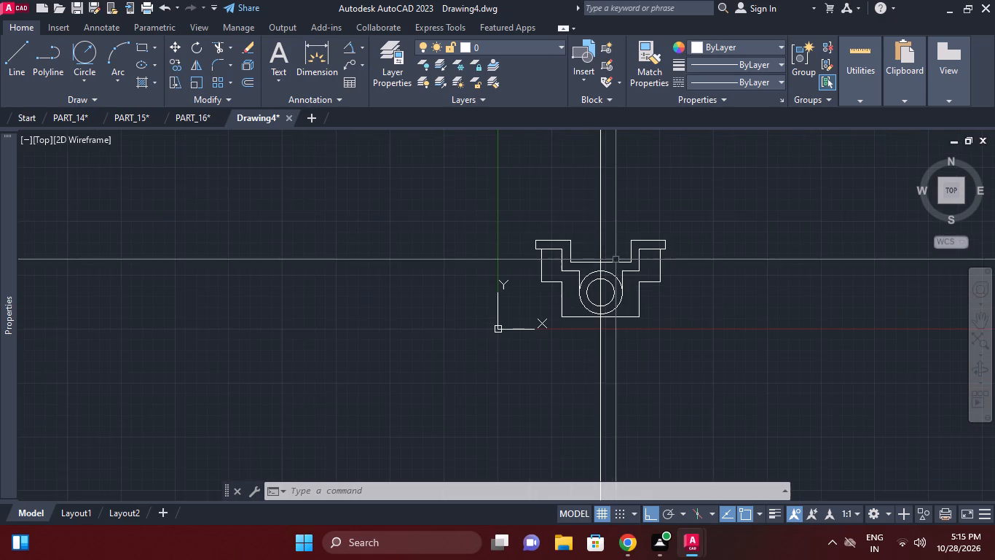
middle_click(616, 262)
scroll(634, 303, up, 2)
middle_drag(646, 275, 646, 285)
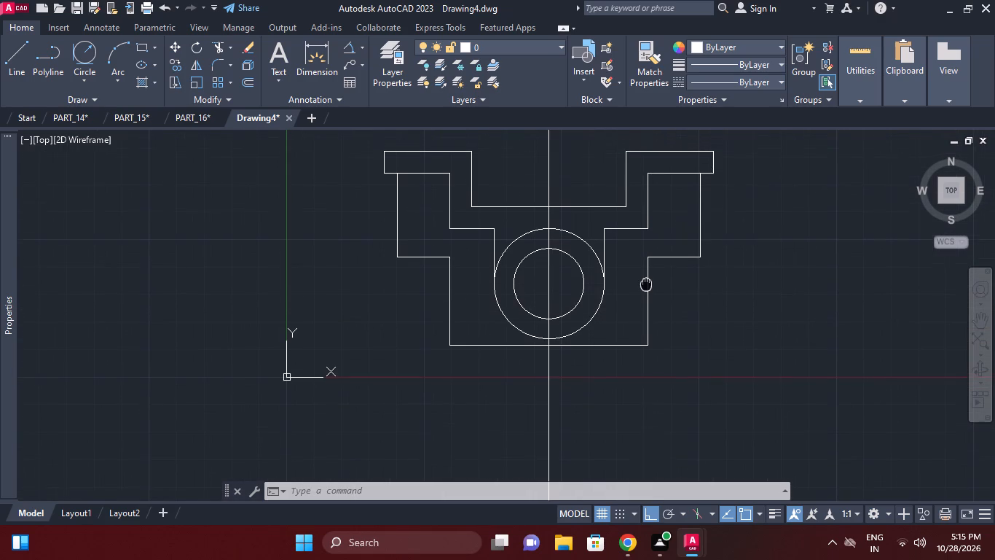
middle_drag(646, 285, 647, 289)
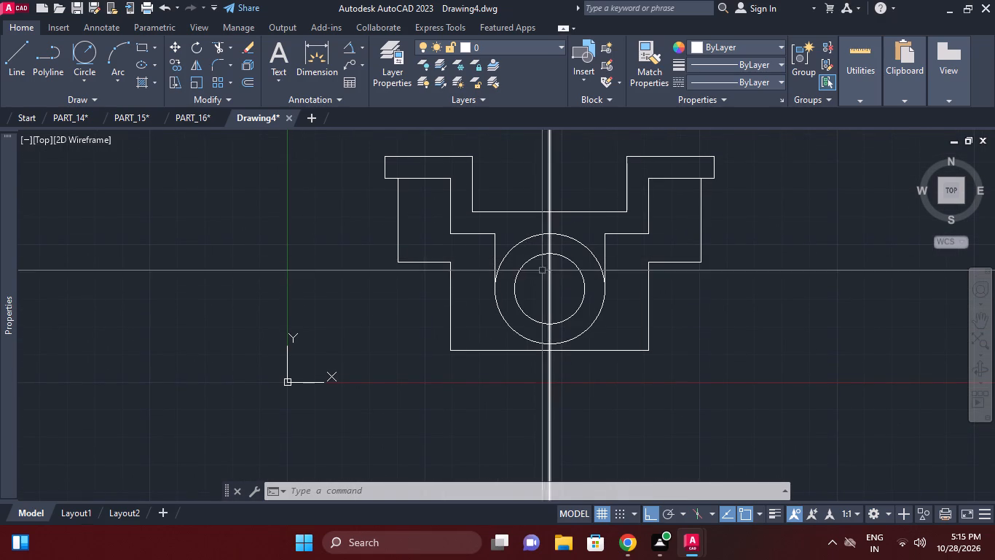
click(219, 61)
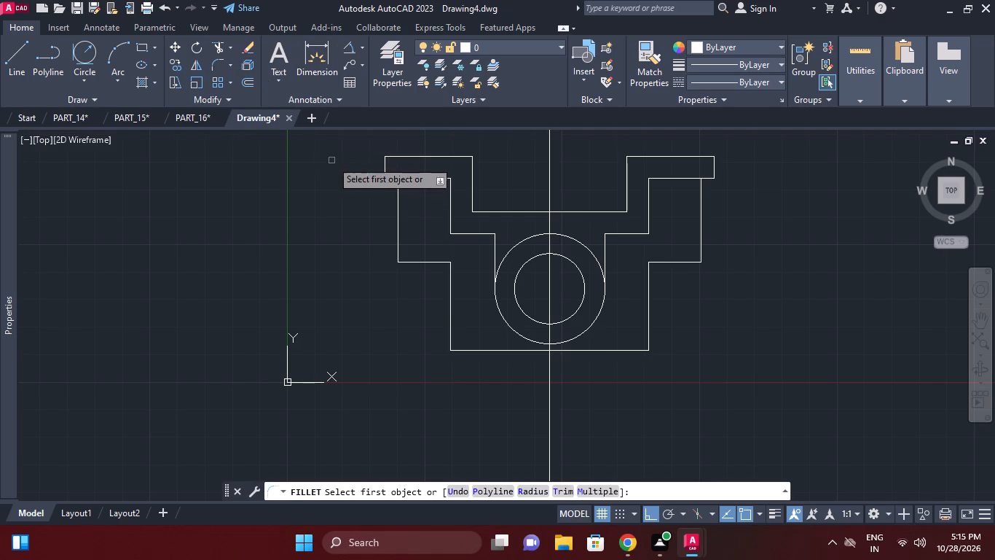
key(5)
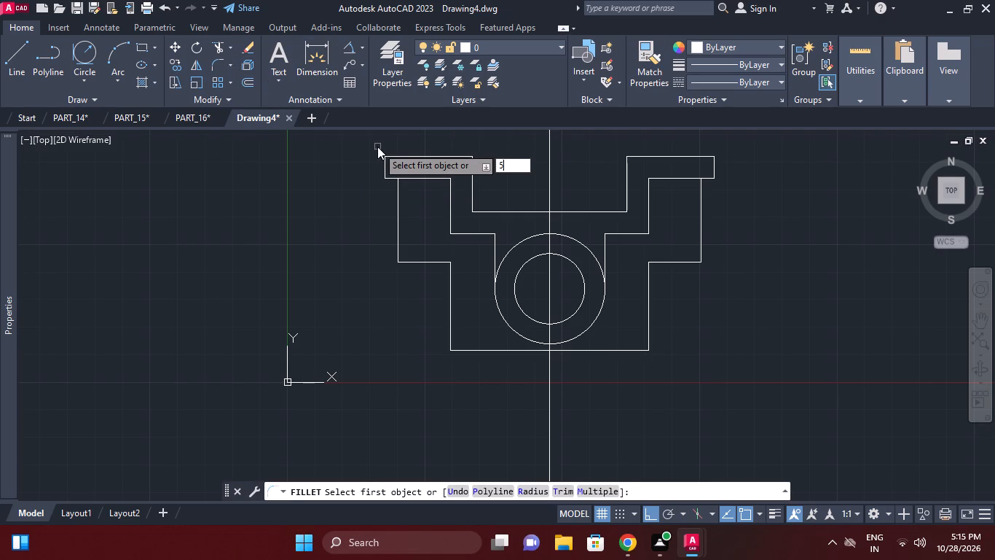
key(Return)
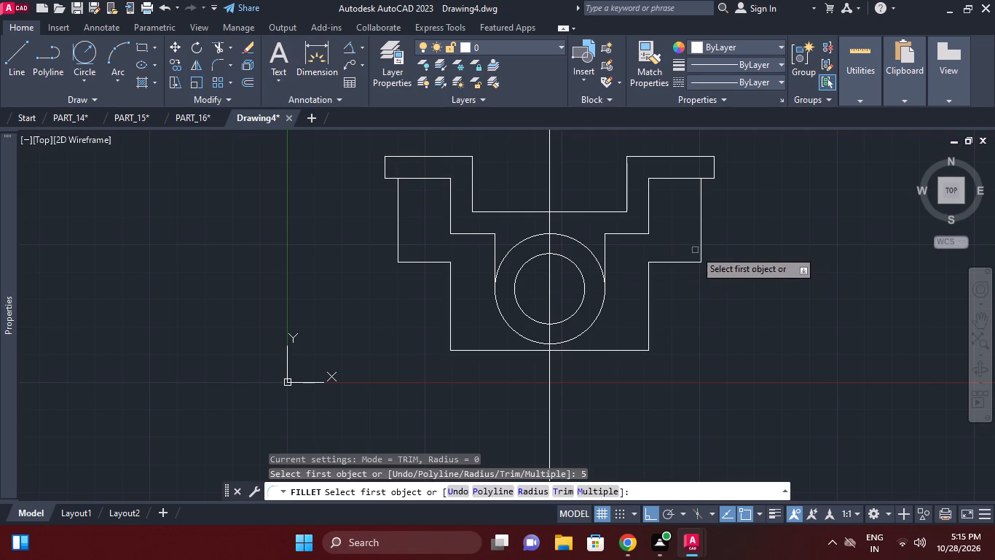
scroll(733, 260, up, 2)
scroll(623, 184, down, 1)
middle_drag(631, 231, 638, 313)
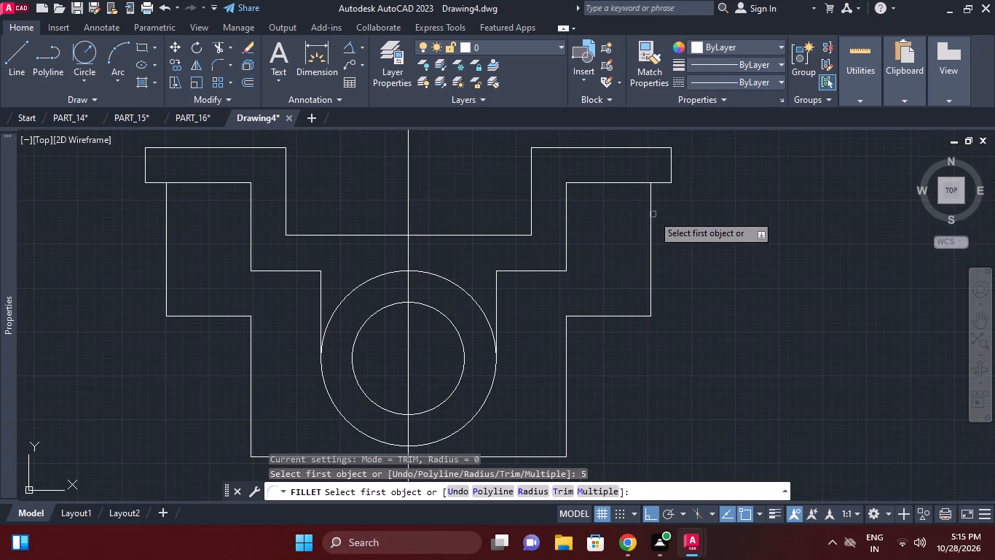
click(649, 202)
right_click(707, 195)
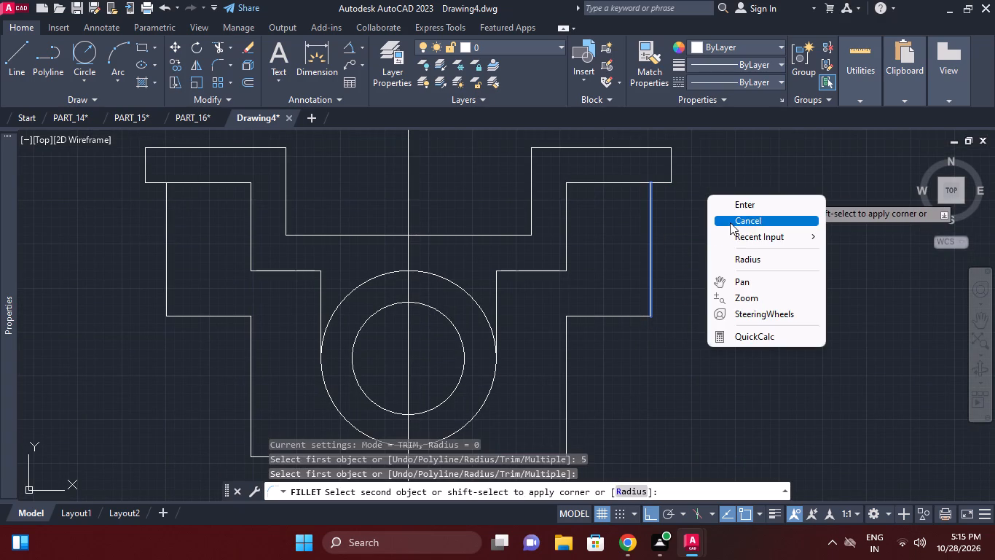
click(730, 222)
Draw a radius 5 circle tangent to the right half's outer vertical edge and the underside of its flange.
click(82, 58)
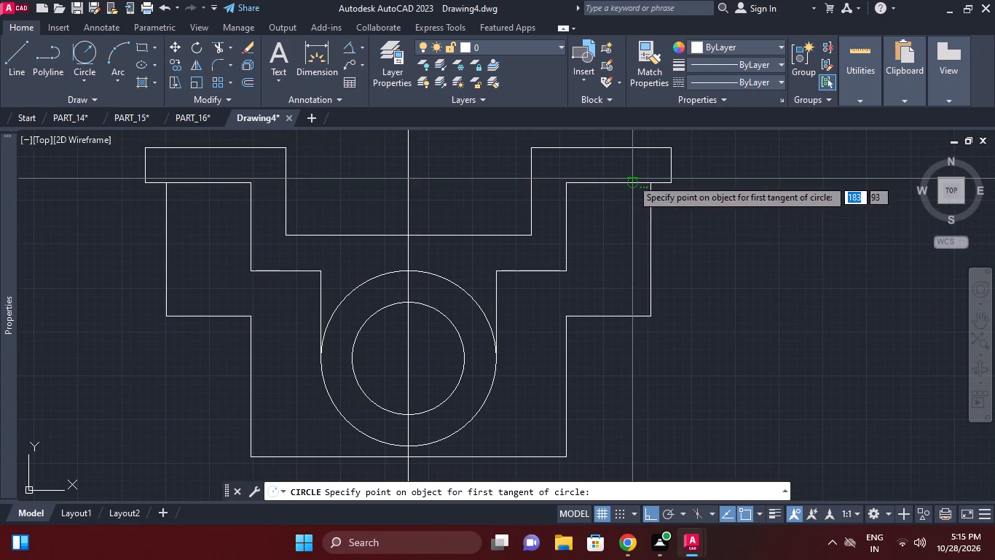
click(650, 205)
click(656, 185)
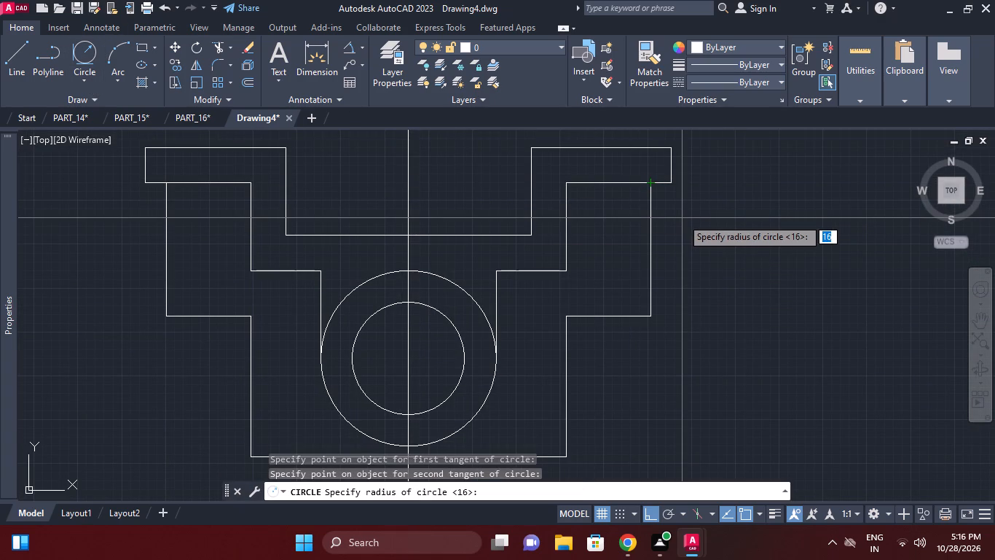
key(5)
key(Return)
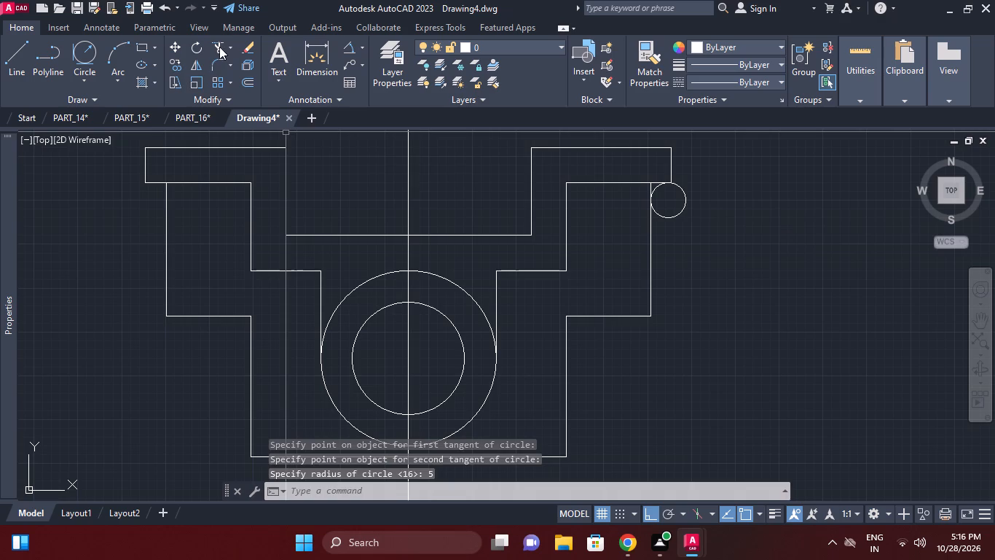
Trim the radius 5 circle and the edge's leftover end to leave a rounded outer corner beneath the right flange.
click(219, 47)
right_click(672, 240)
click(703, 247)
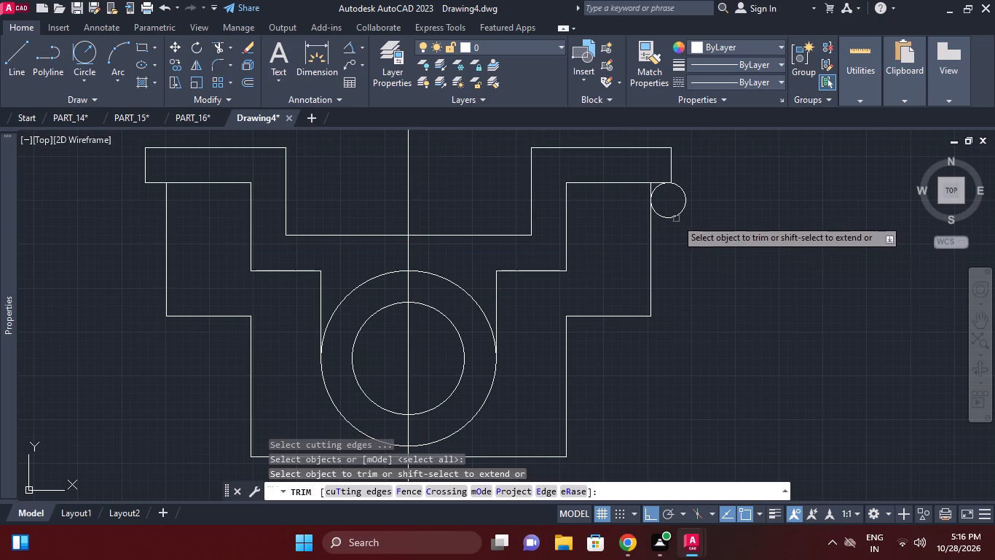
click(675, 214)
scroll(676, 183, up, 2)
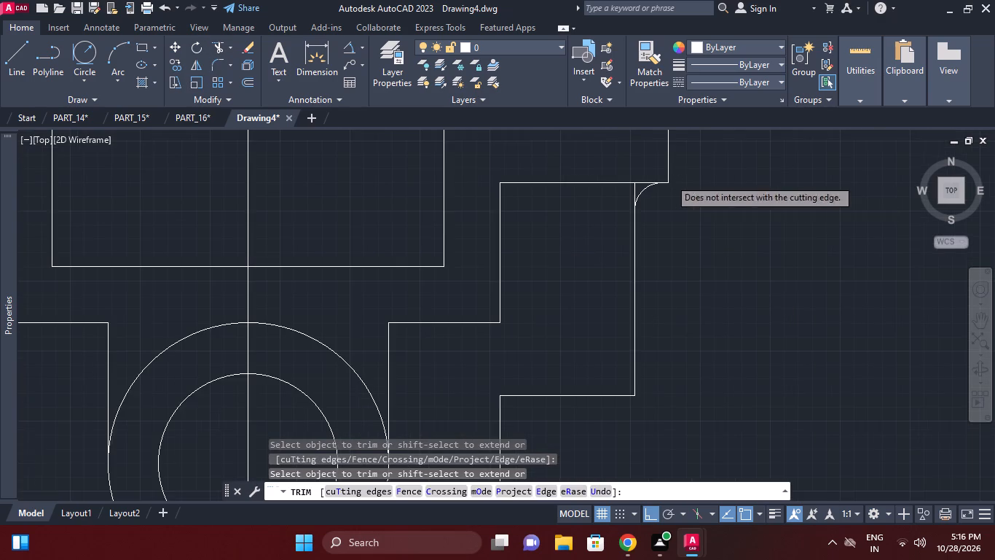
click(615, 192)
right_click(680, 230)
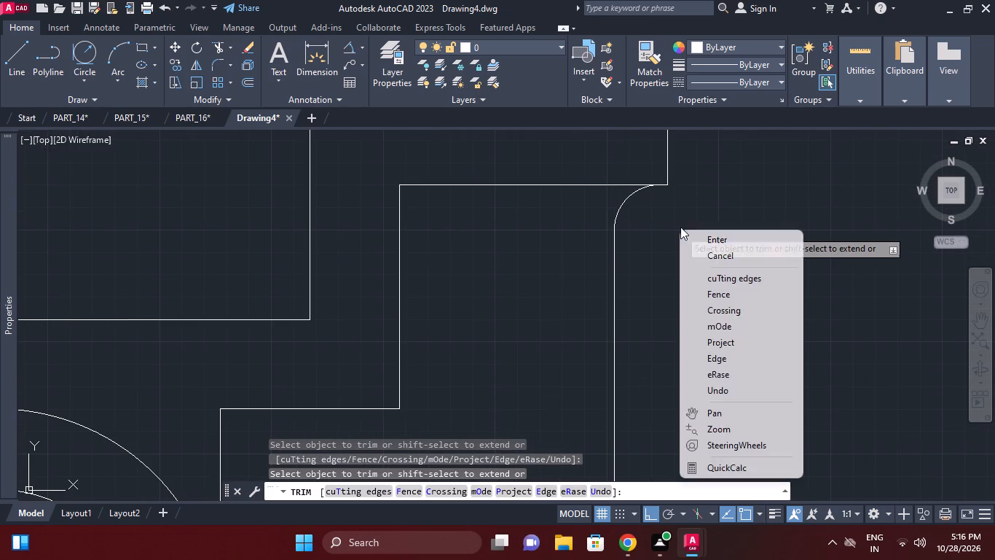
click(709, 254)
Fillet the corner between the right flange's underside and the inner vertical line with radius 5.
scroll(704, 239, down, 1)
middle_drag(704, 233, 713, 203)
middle_drag(710, 225, 733, 191)
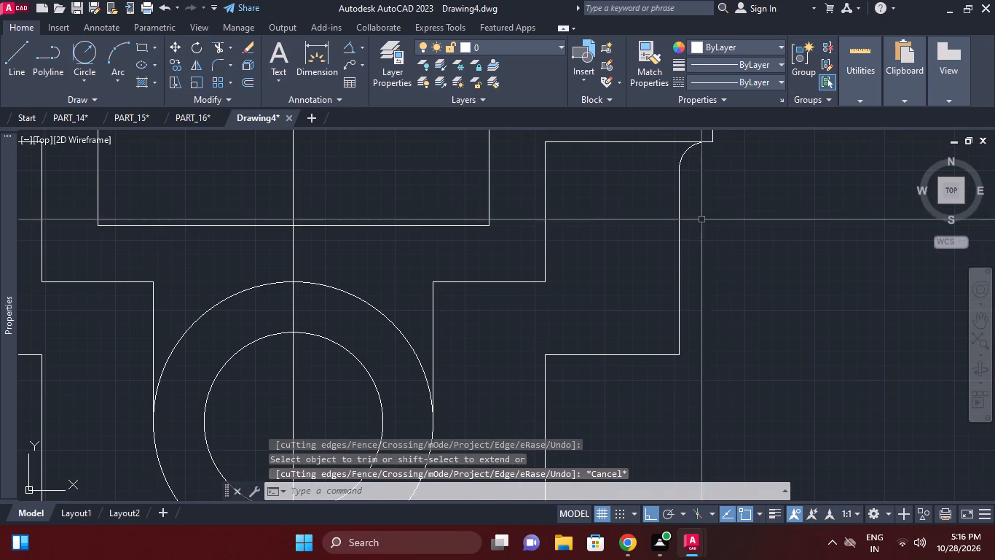
middle_drag(580, 168, 576, 196)
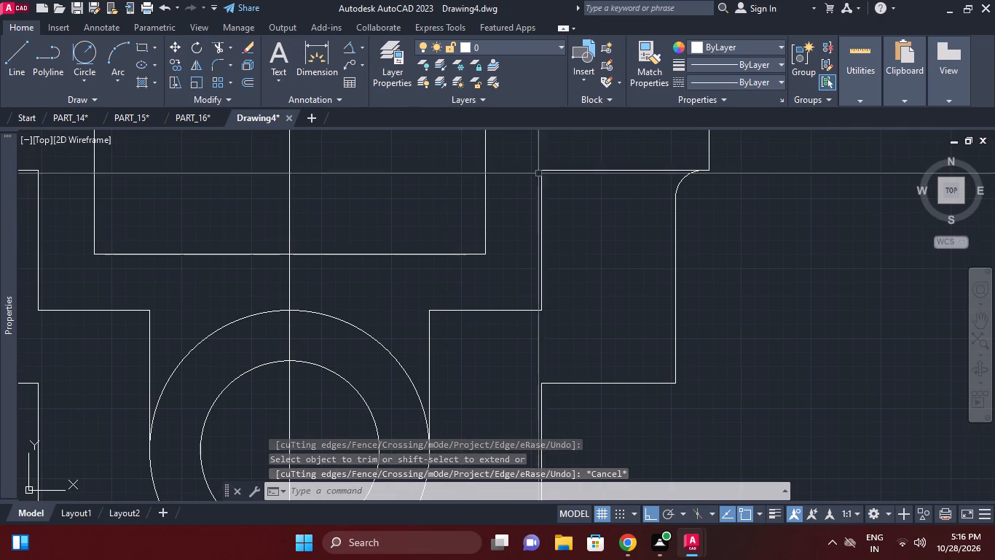
scroll(591, 216, down, 1)
text(f)
key(space)
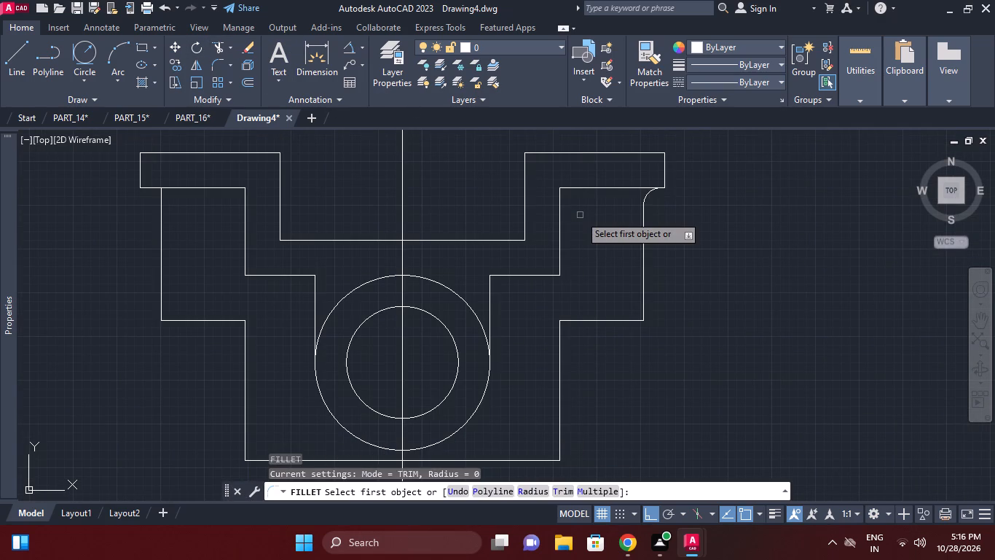
text(r 5)
key(Return)
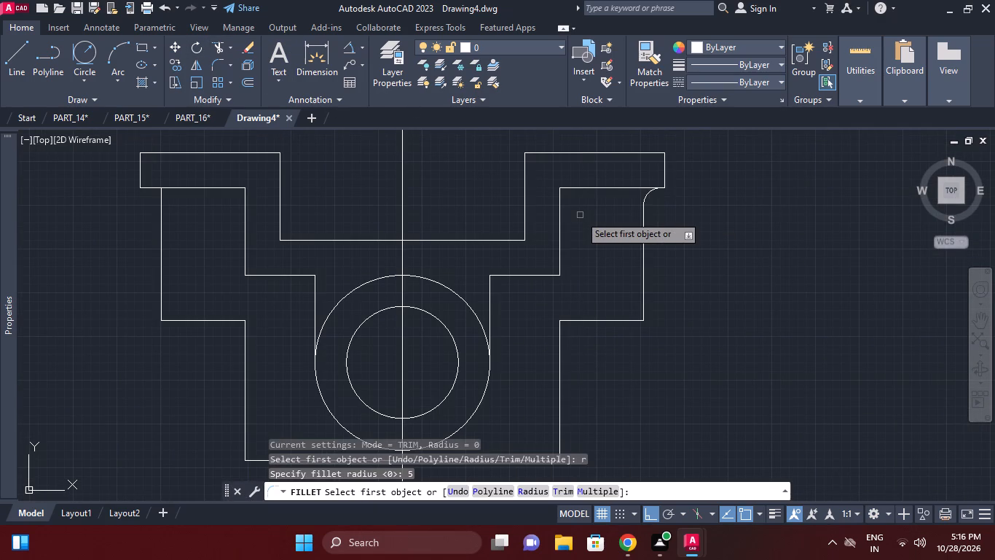
click(557, 205)
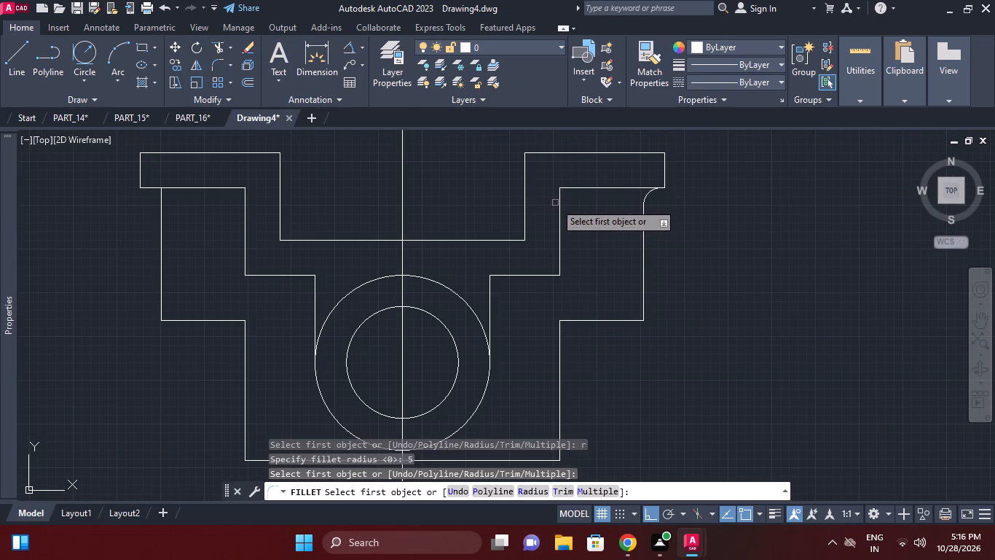
click(555, 203)
click(561, 201)
click(572, 189)
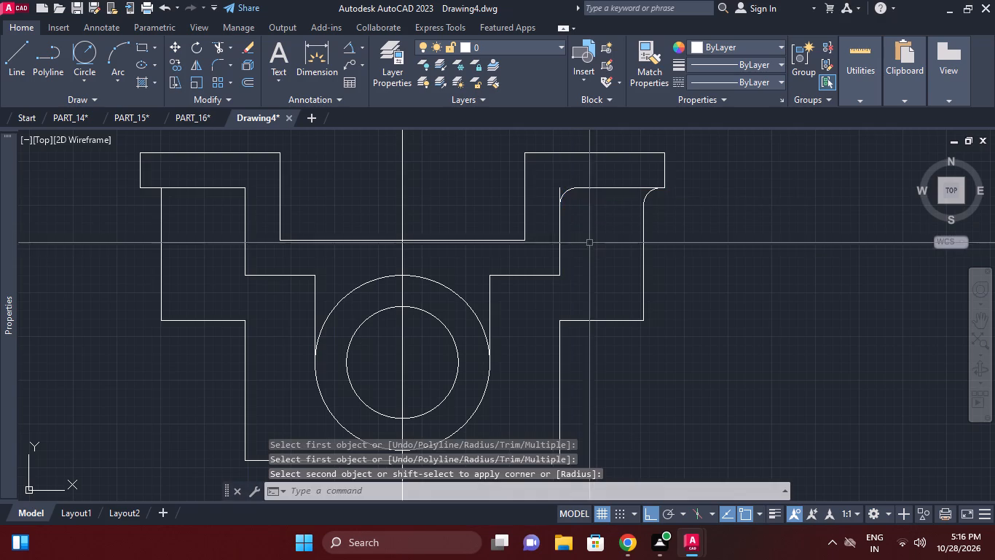
Trim the vertical stub left above the inner fillet beneath the right flange.
scroll(559, 190, up, 1)
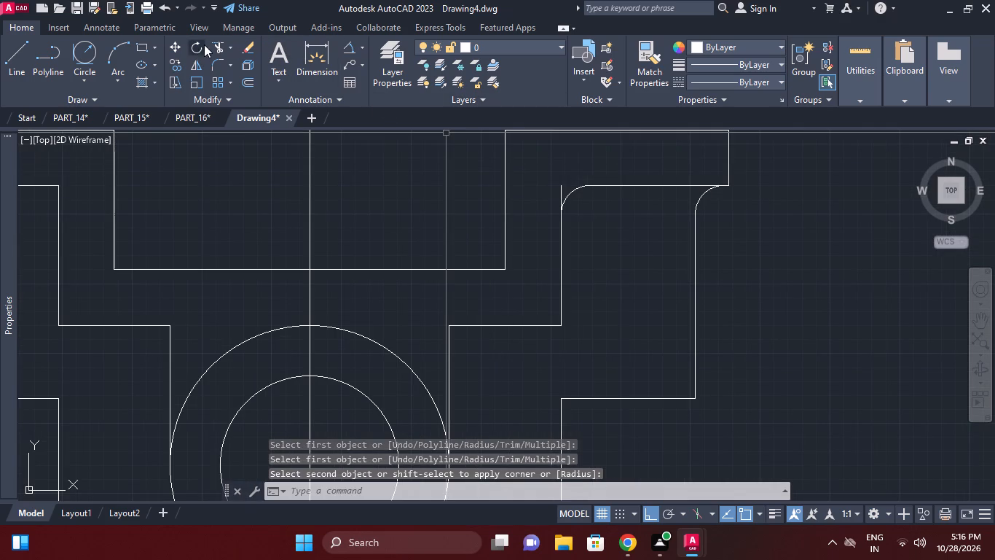
click(208, 42)
click(216, 42)
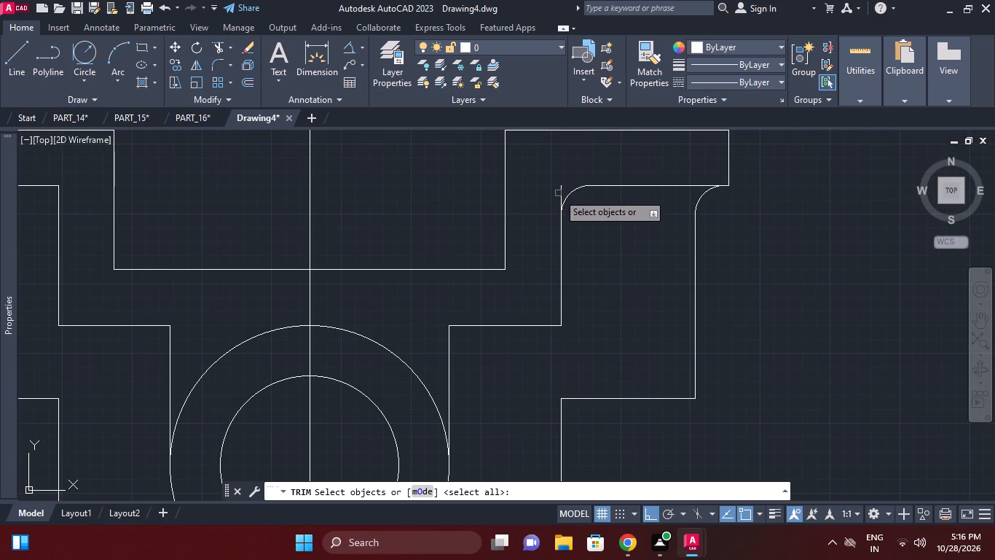
right_click(551, 174)
click(562, 177)
click(562, 186)
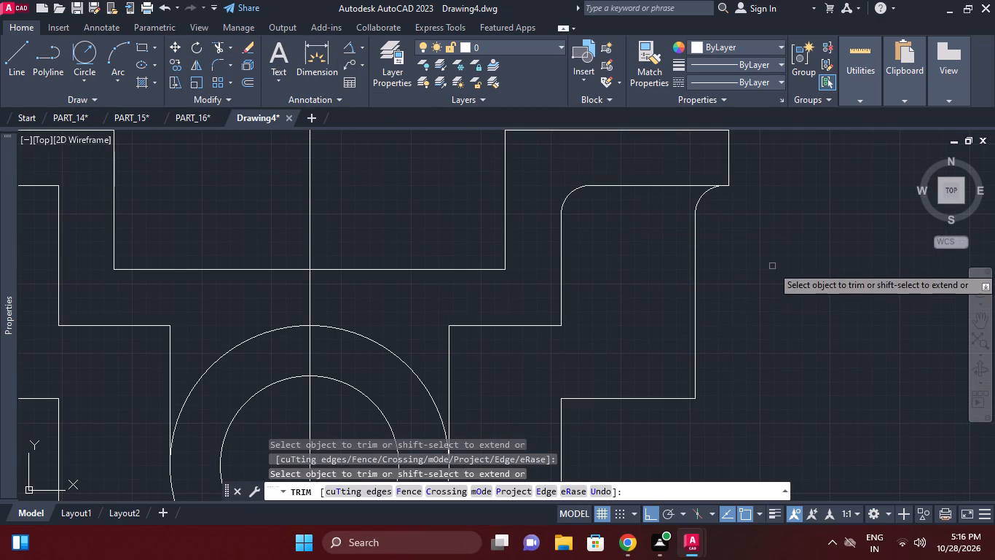
middle_drag(772, 266, 782, 254)
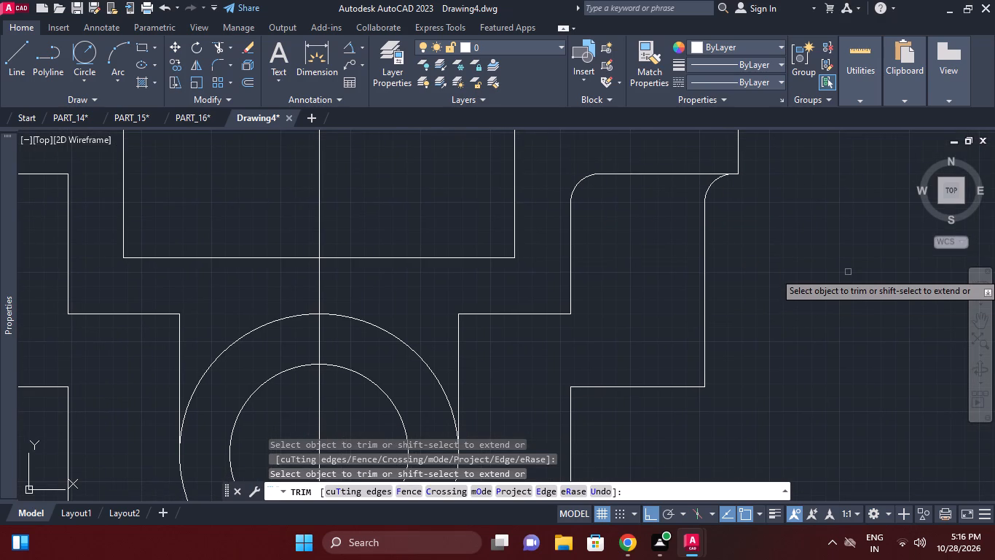
right_click(848, 272)
click(892, 298)
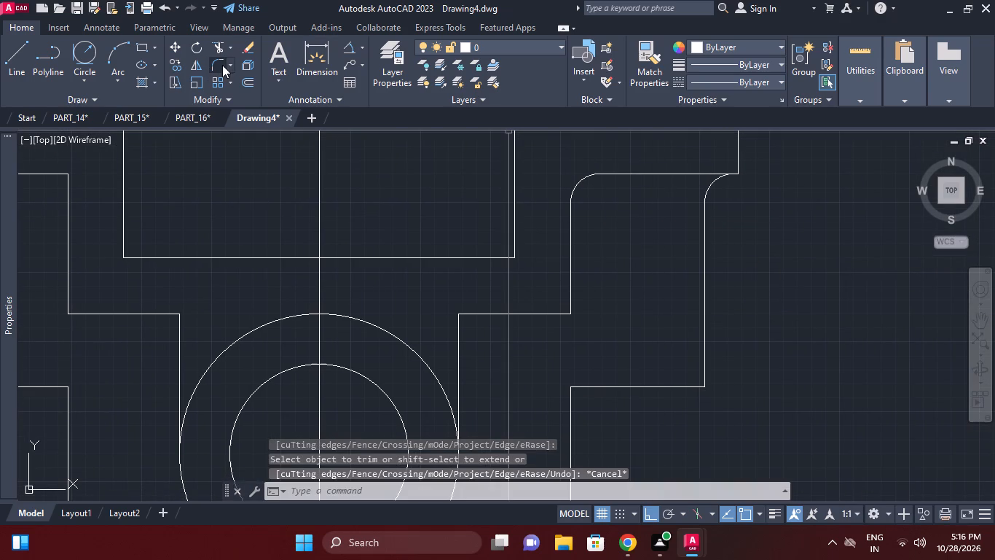
Draw a radius 12 circle tangent to the right half's inner vertical line and the horizontal ledge meeting its lower end.
click(78, 53)
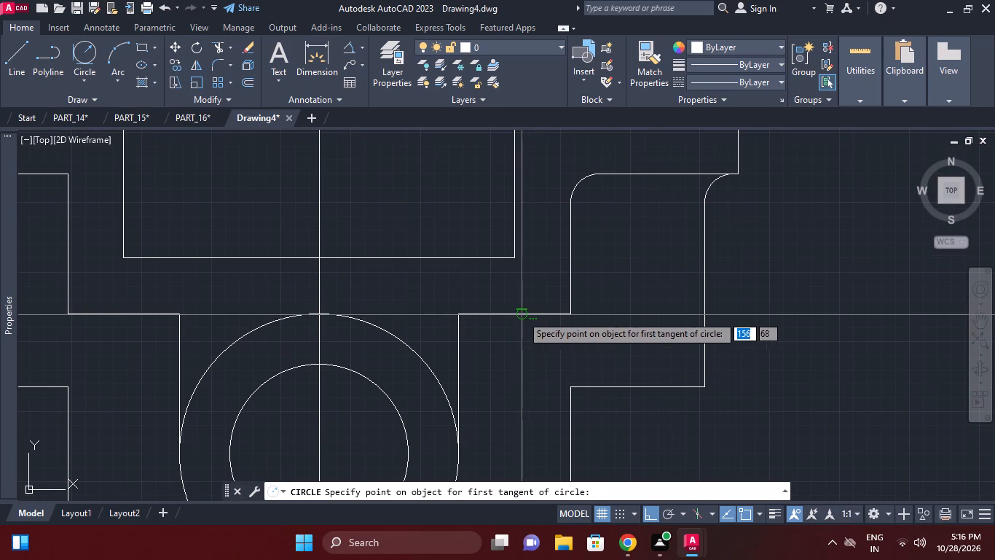
click(522, 315)
click(568, 266)
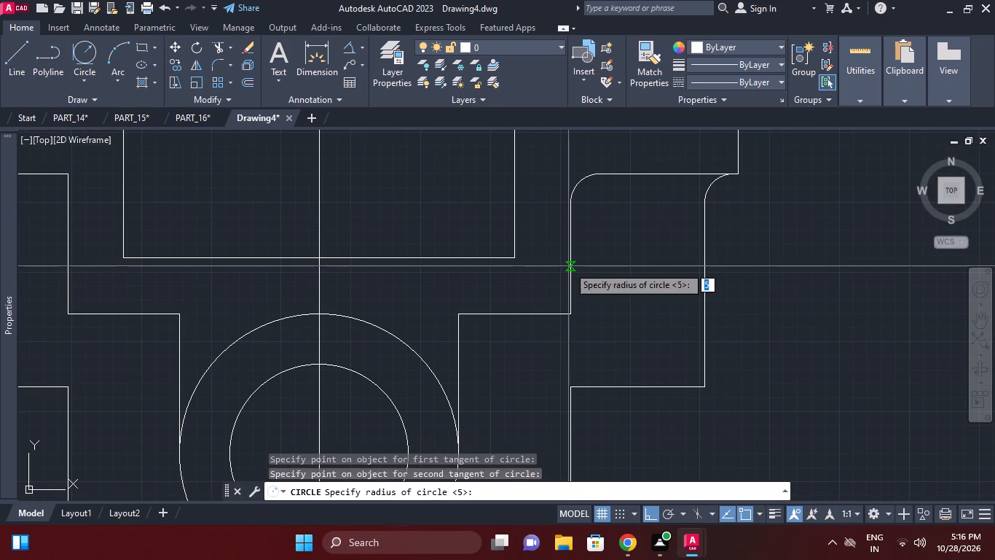
text(12)
key(Return)
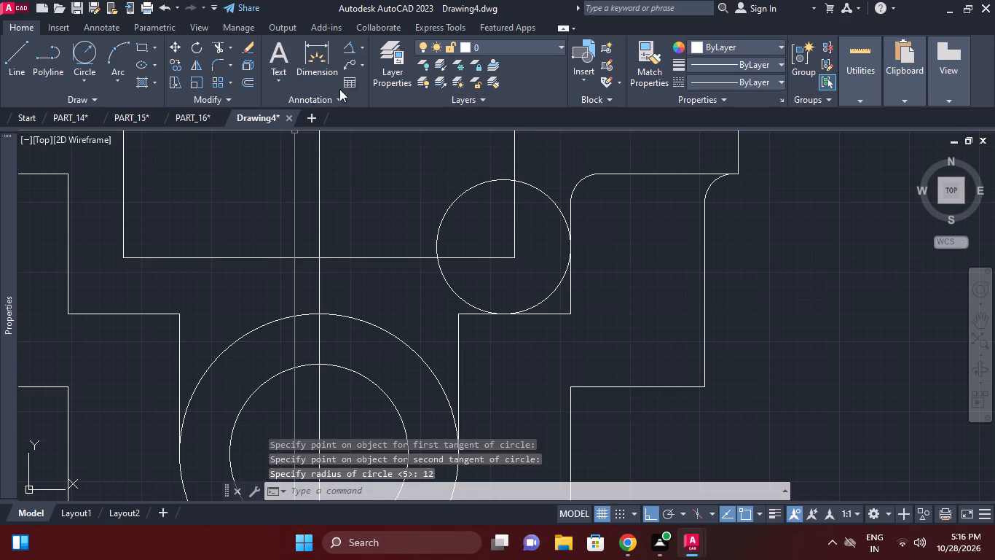
Trim the radius 12 circle and the square corner's leftover lines to leave a rounded corner on the right inner step.
click(211, 43)
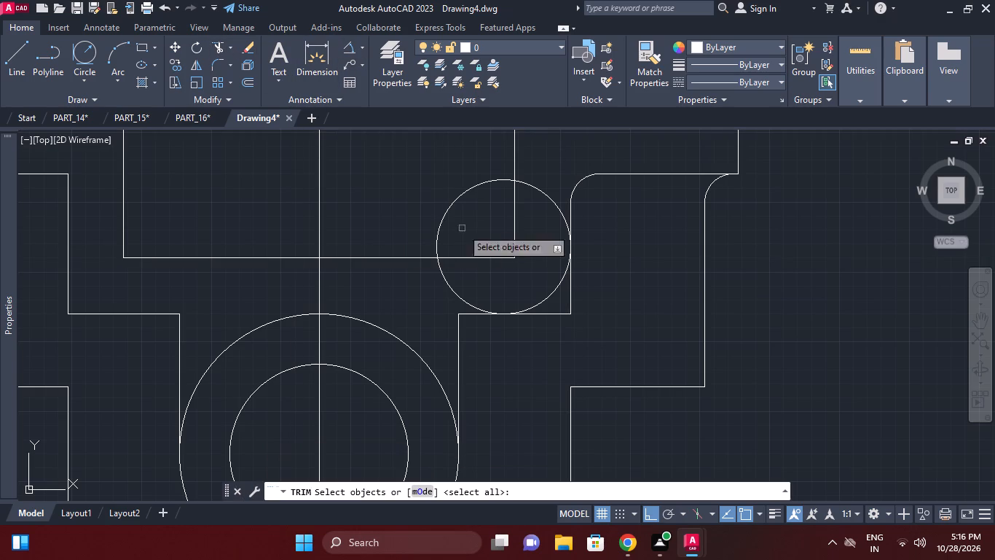
right_click(460, 197)
click(500, 207)
click(471, 184)
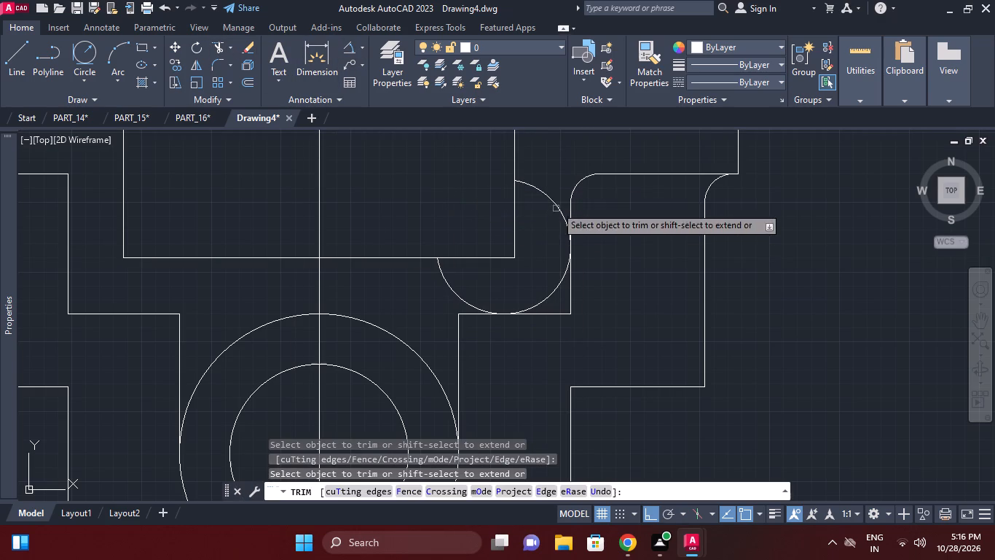
click(547, 197)
click(463, 289)
click(449, 295)
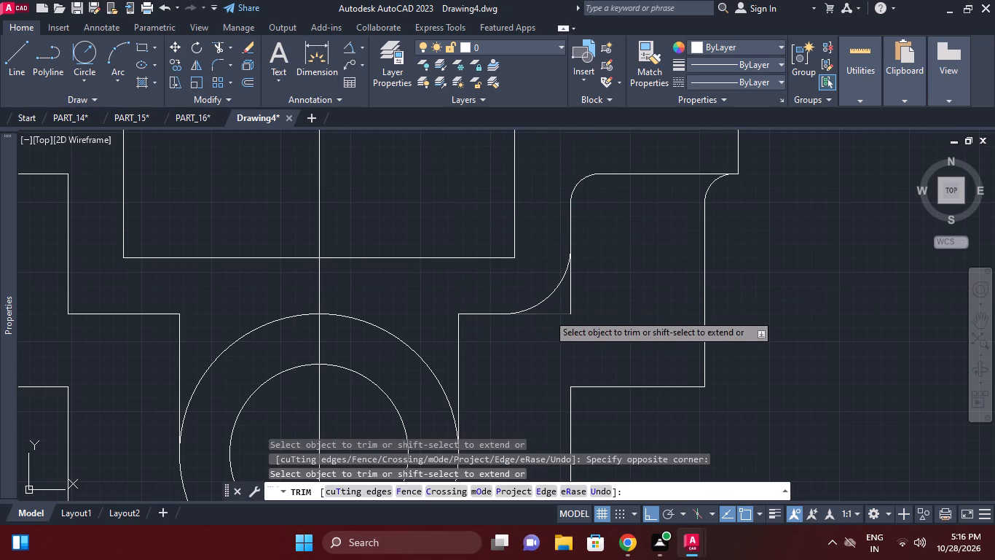
click(548, 314)
click(572, 292)
click(570, 282)
scroll(618, 254, down, 1)
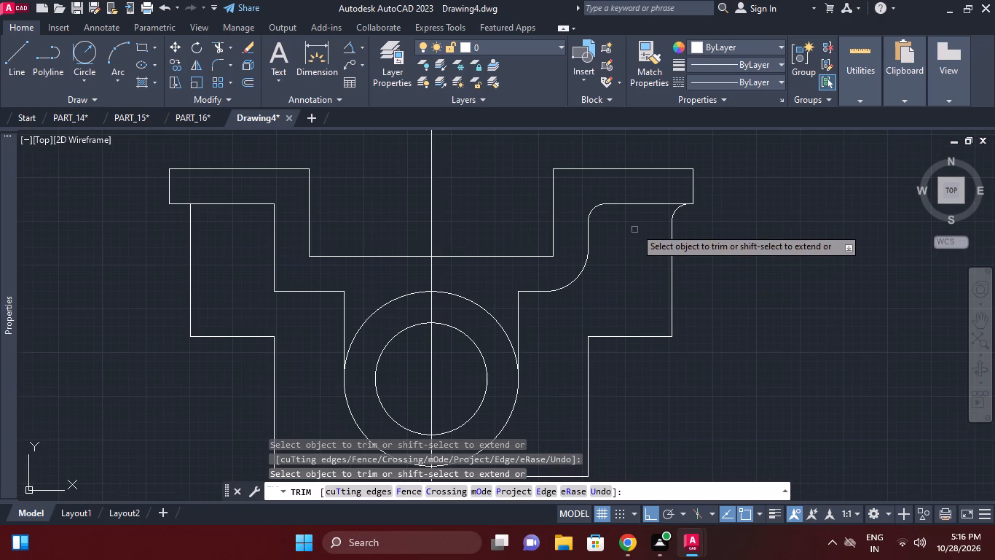
right_click(608, 271)
click(642, 299)
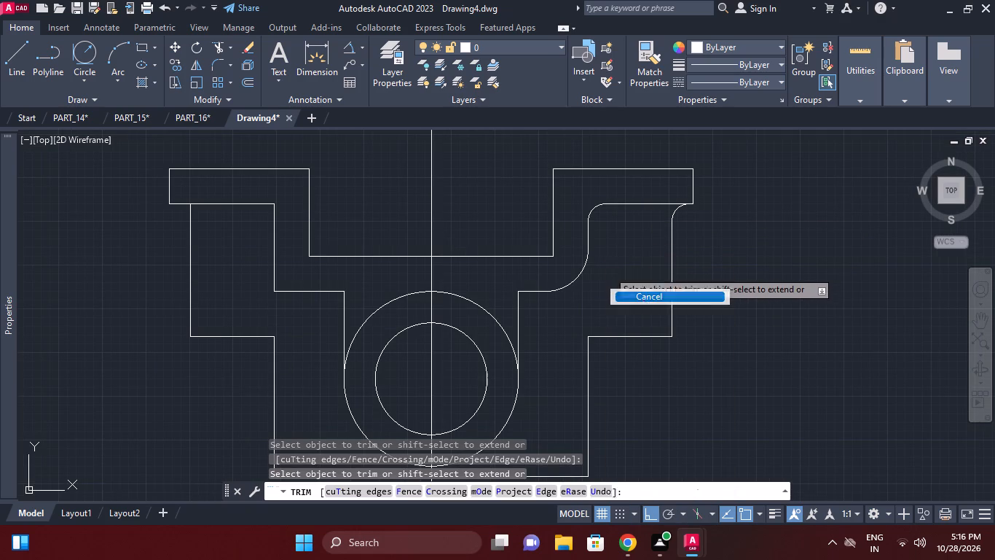
Draw a radius 5 circle tangent to the right inner ledge and the vertical line dropping to the outer circle.
click(87, 54)
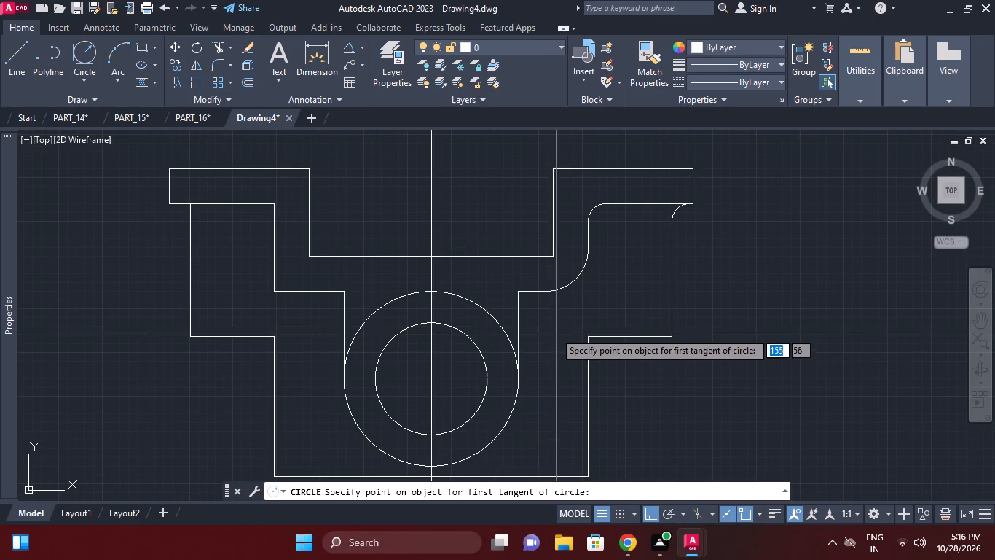
click(514, 306)
click(527, 292)
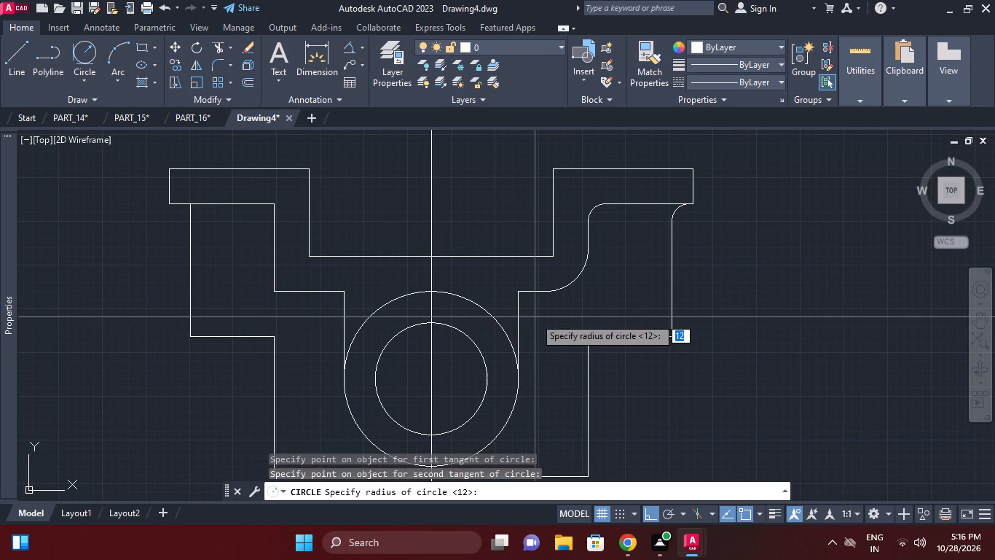
key(5)
key(Return)
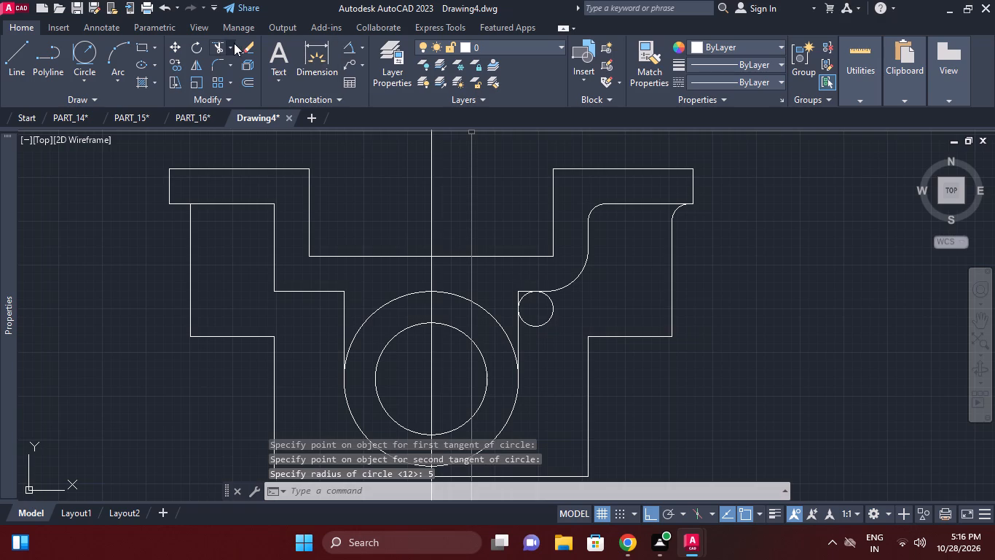
Trim the radius 5 circle and the square corner's leftover lines to leave a rounded corner beside the outer circle.
click(221, 47)
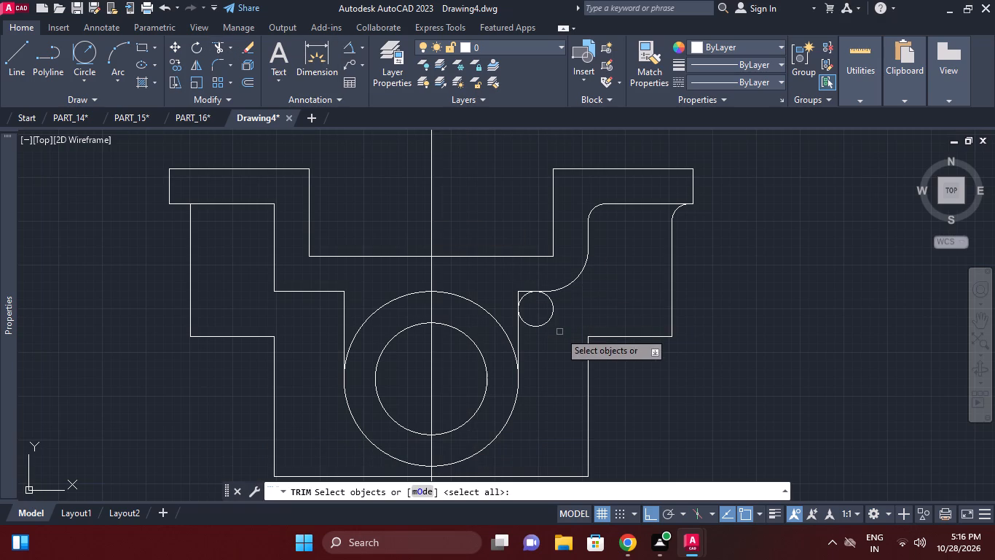
right_click(559, 332)
click(585, 336)
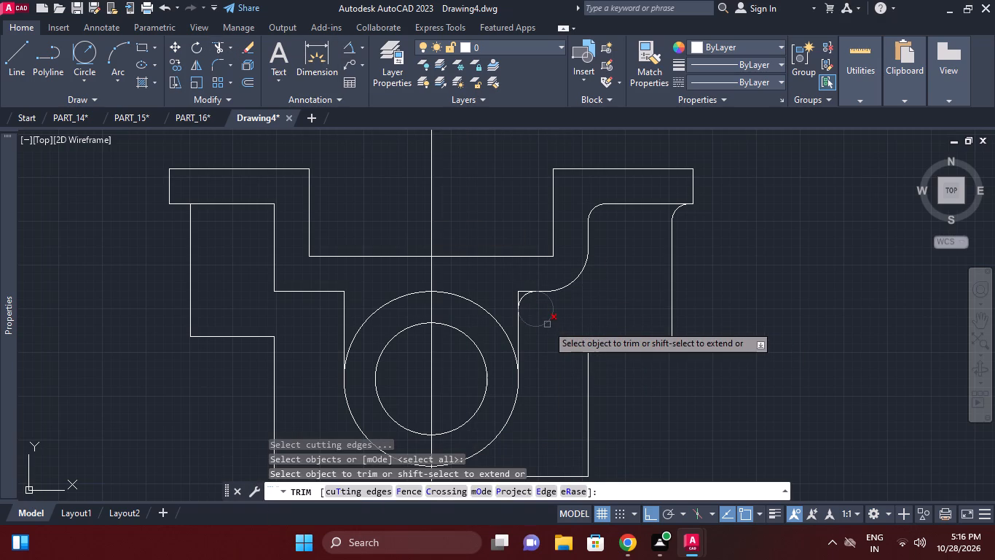
click(547, 324)
scroll(516, 293, up, 2)
click(527, 294)
click(522, 294)
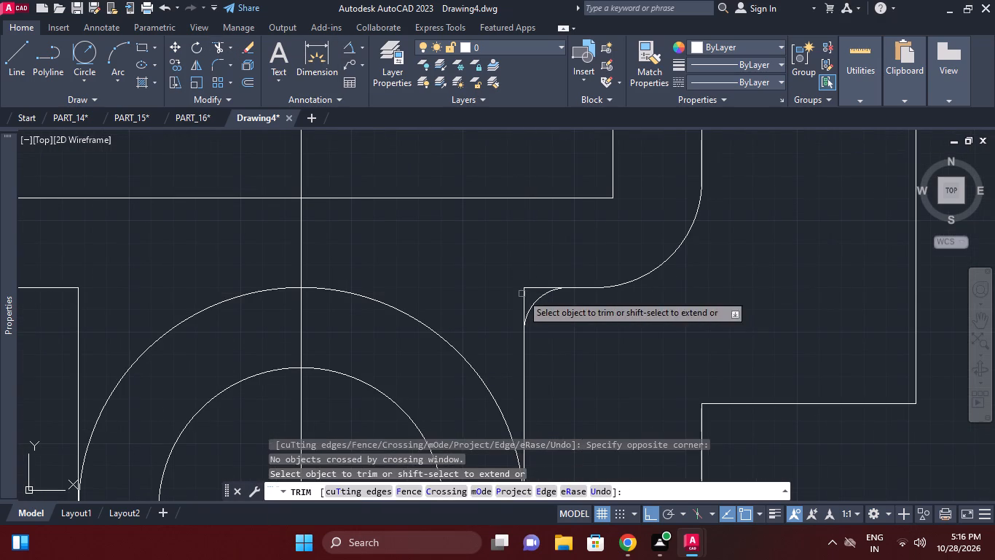
click(527, 291)
click(521, 294)
click(526, 291)
click(527, 286)
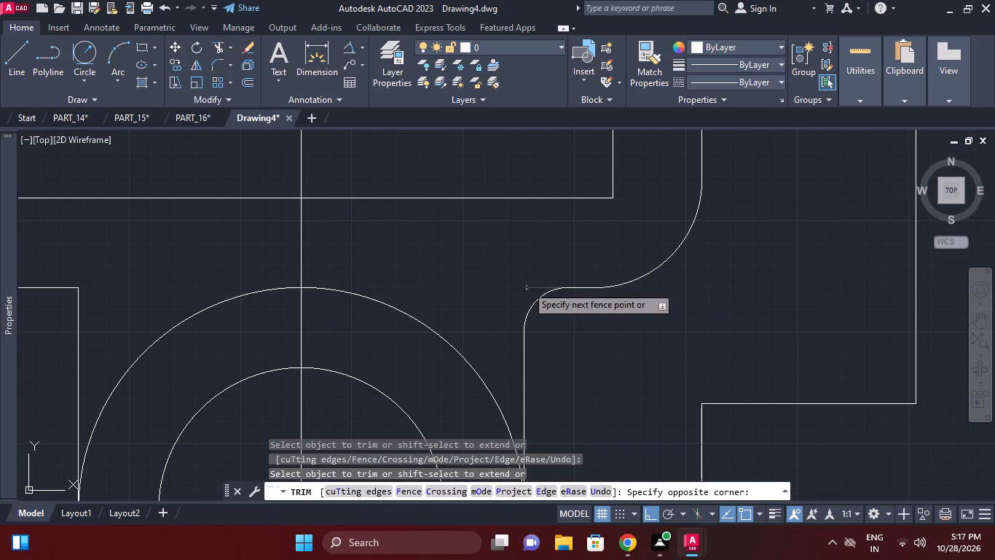
scroll(700, 281, down, 2)
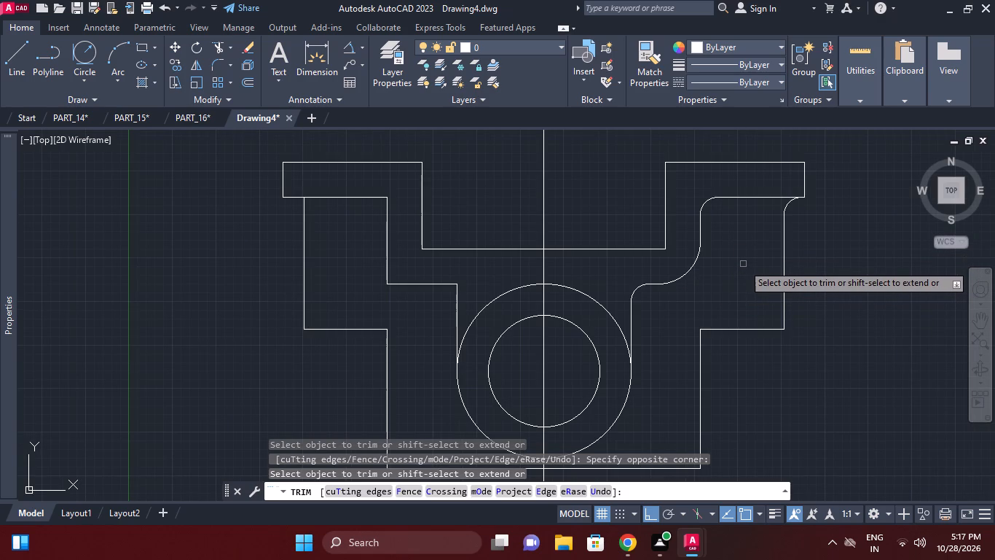
scroll(736, 246, up, 1)
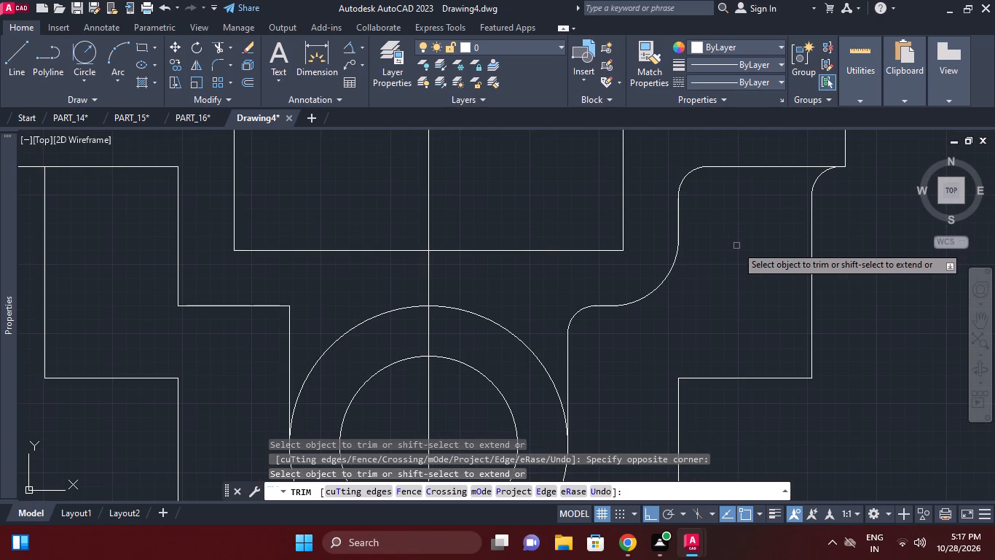
right_click(736, 246)
click(766, 268)
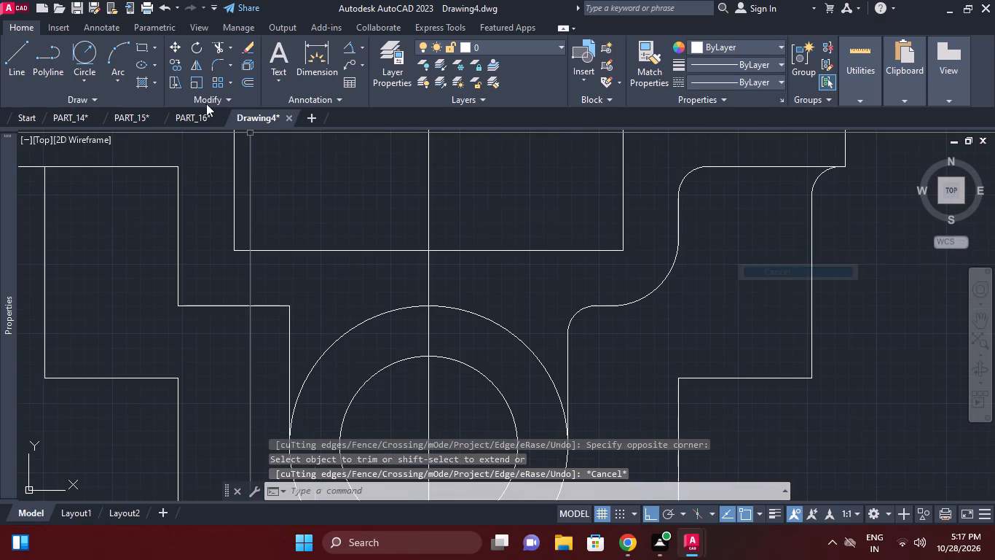
Fillet the corner between the top channel's floor and its right wall with radius 3.
click(212, 66)
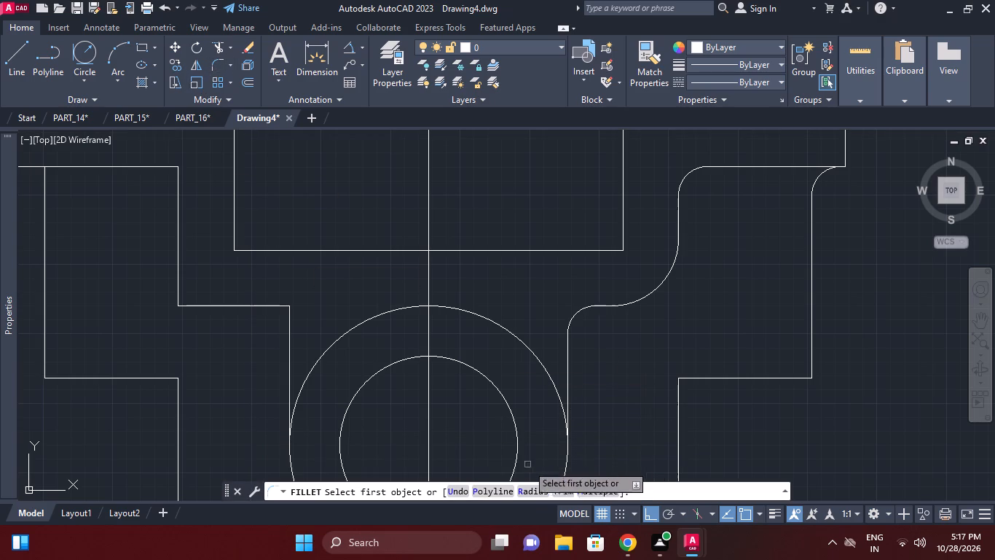
click(527, 489)
key(3)
key(Return)
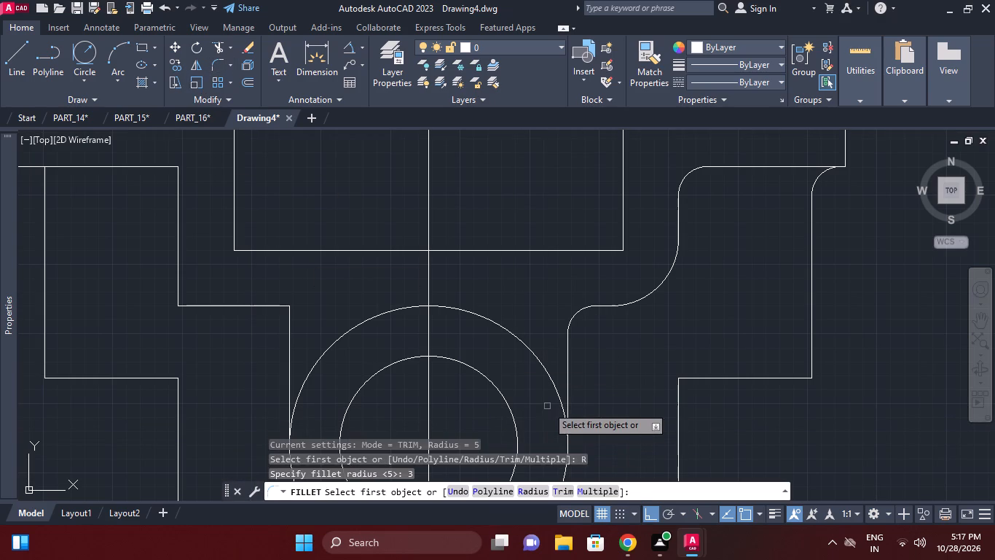
click(577, 250)
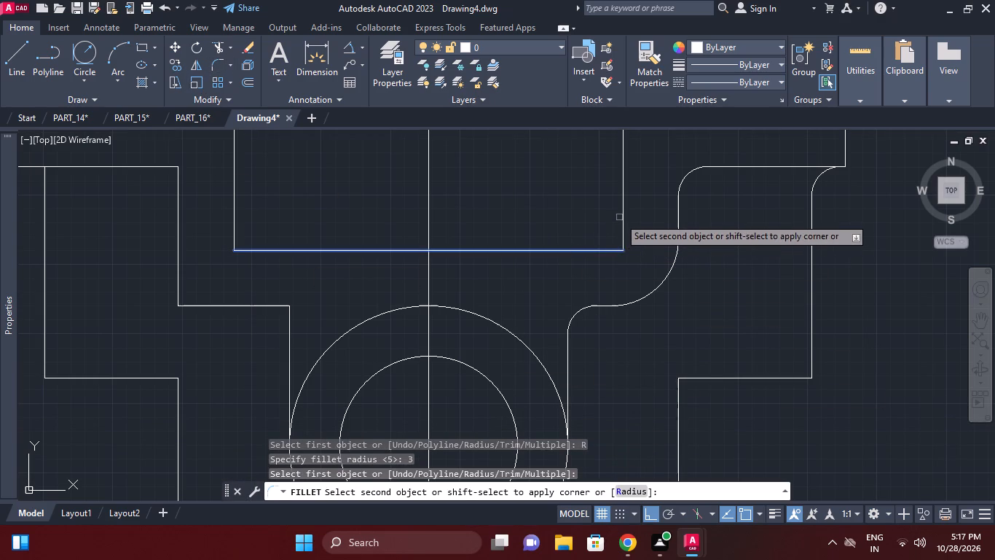
click(621, 214)
scroll(643, 250, down, 1)
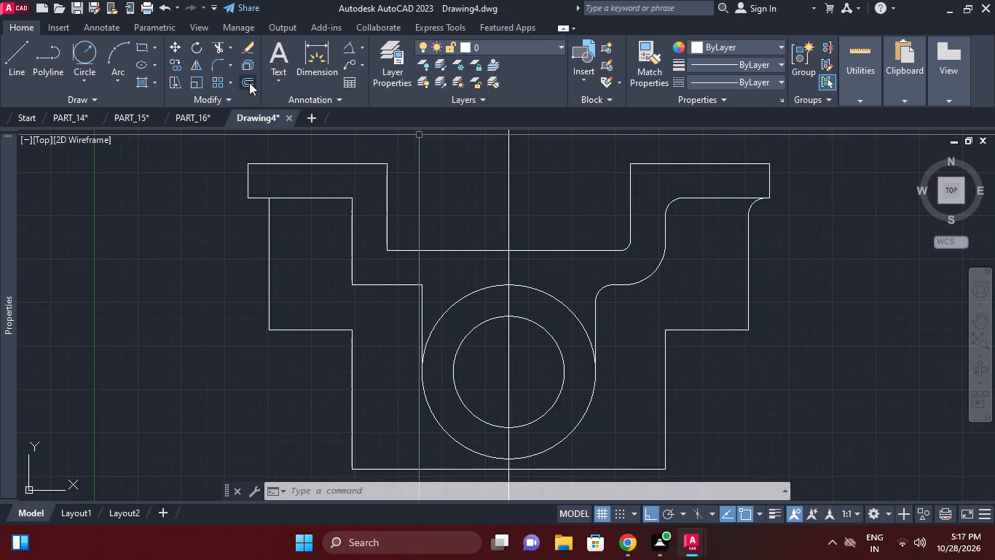
Fillet the corner between the lower body's right side and the outer horizontal ledge with radius 12.
click(213, 61)
click(528, 491)
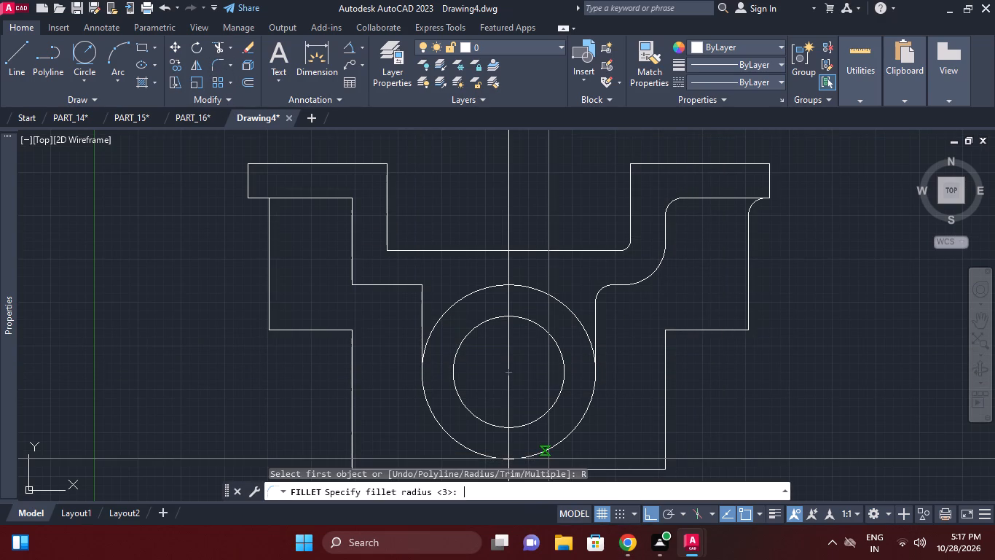
text(12)
key(Return)
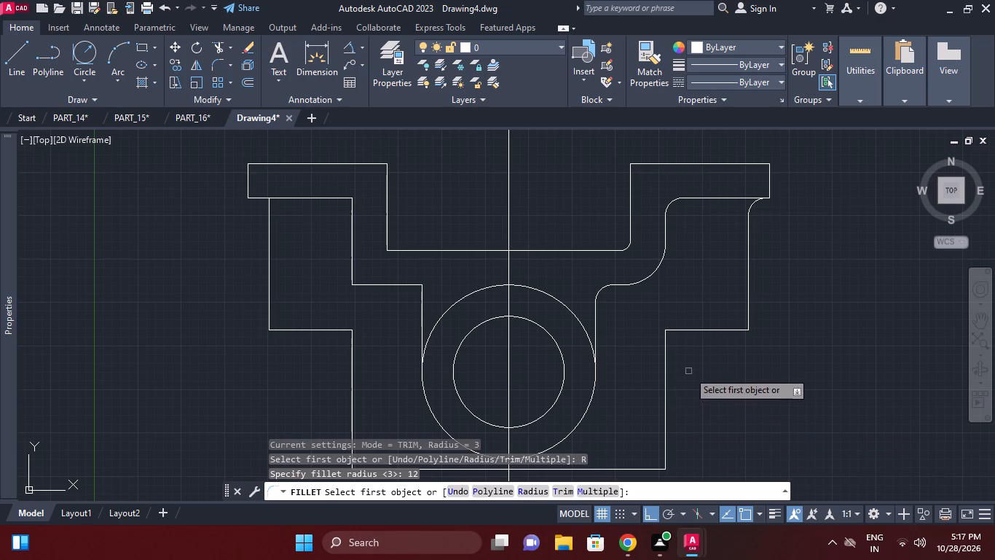
click(664, 344)
click(678, 330)
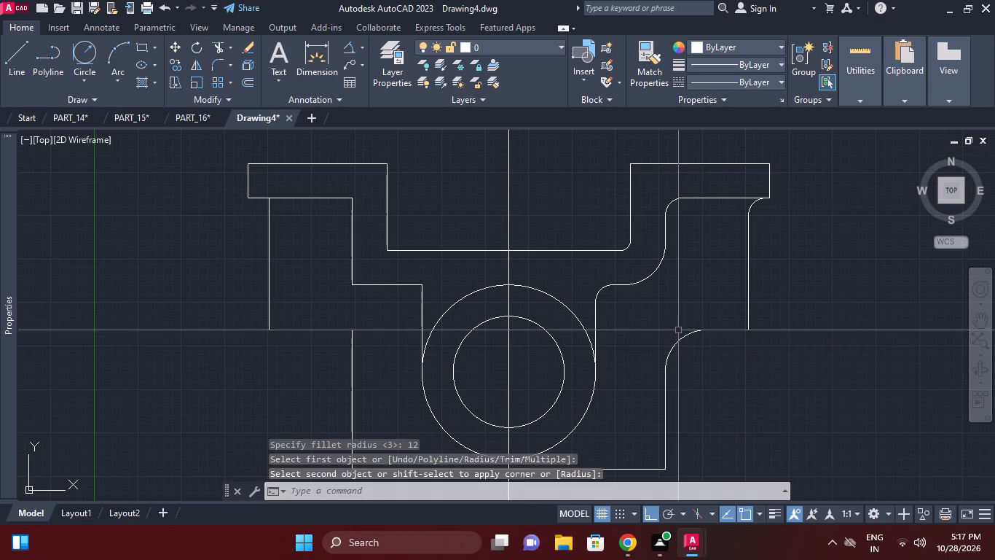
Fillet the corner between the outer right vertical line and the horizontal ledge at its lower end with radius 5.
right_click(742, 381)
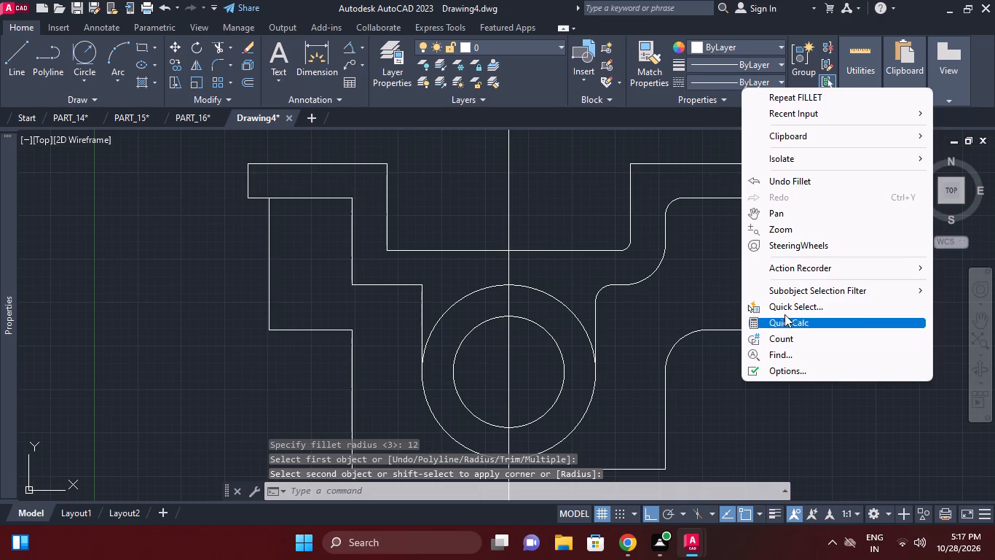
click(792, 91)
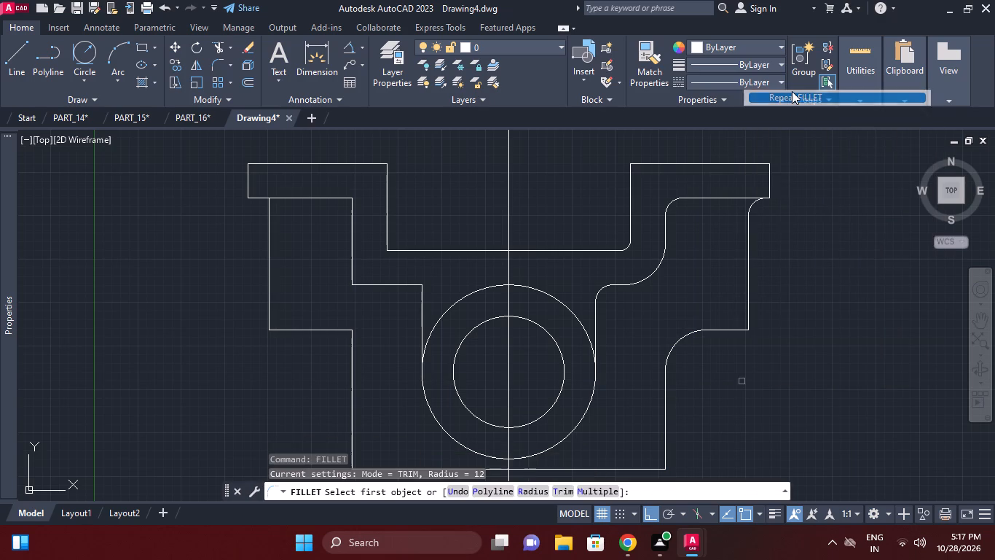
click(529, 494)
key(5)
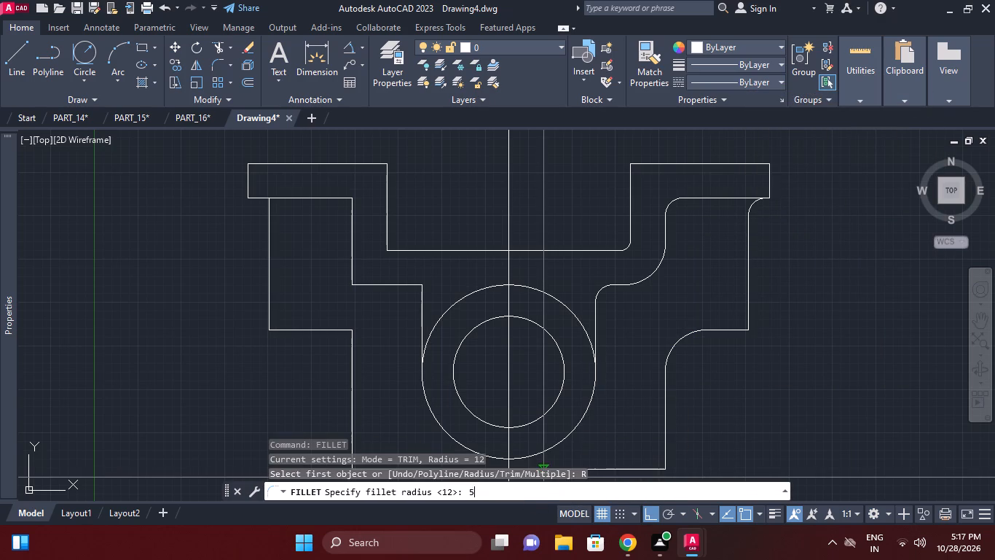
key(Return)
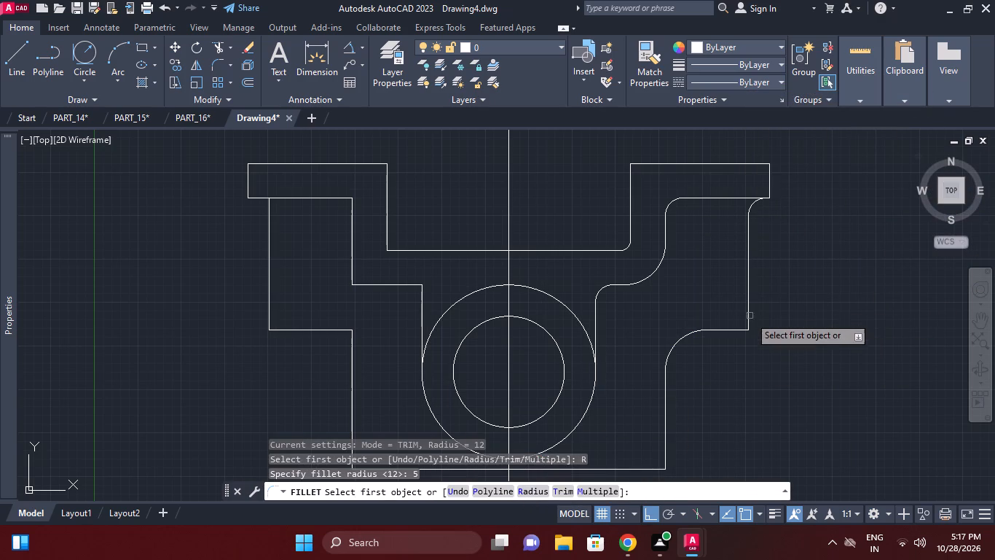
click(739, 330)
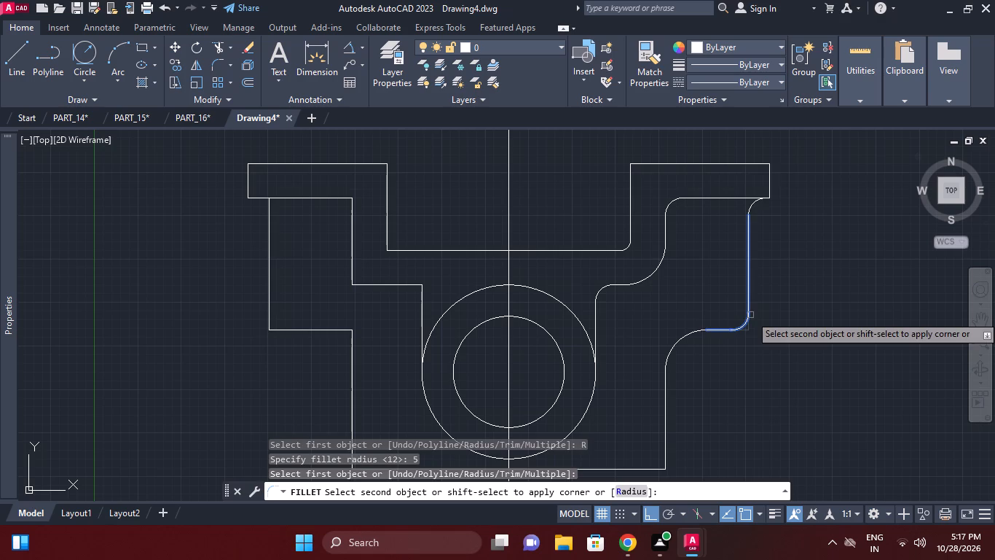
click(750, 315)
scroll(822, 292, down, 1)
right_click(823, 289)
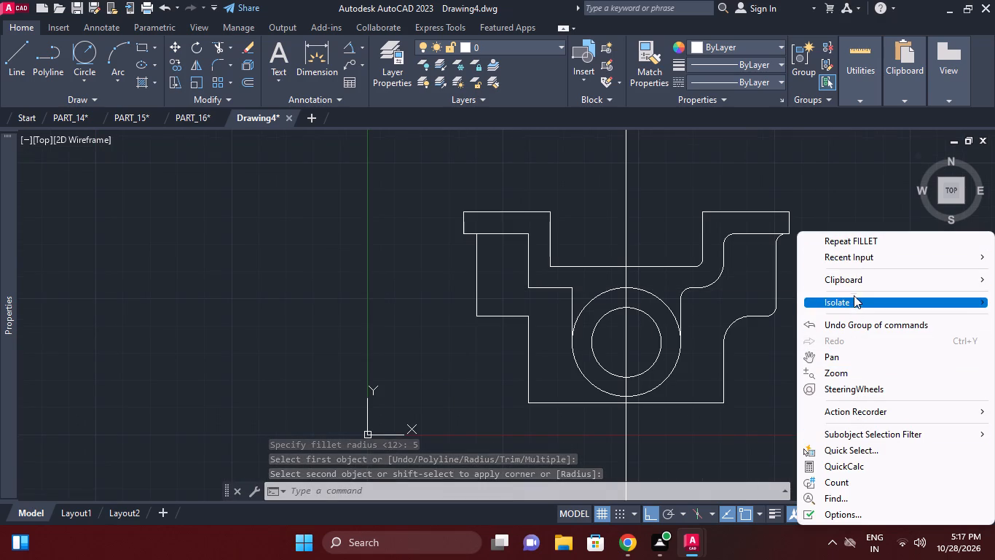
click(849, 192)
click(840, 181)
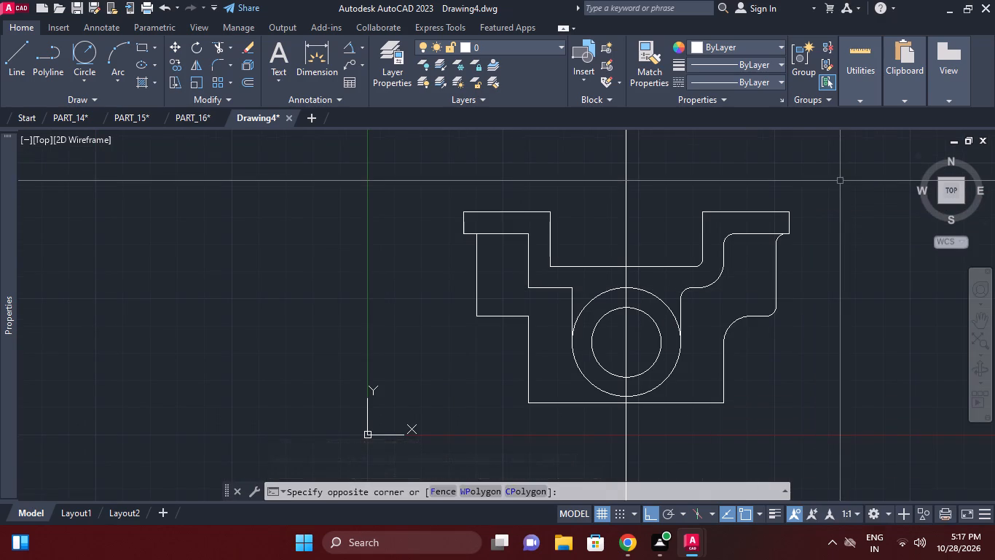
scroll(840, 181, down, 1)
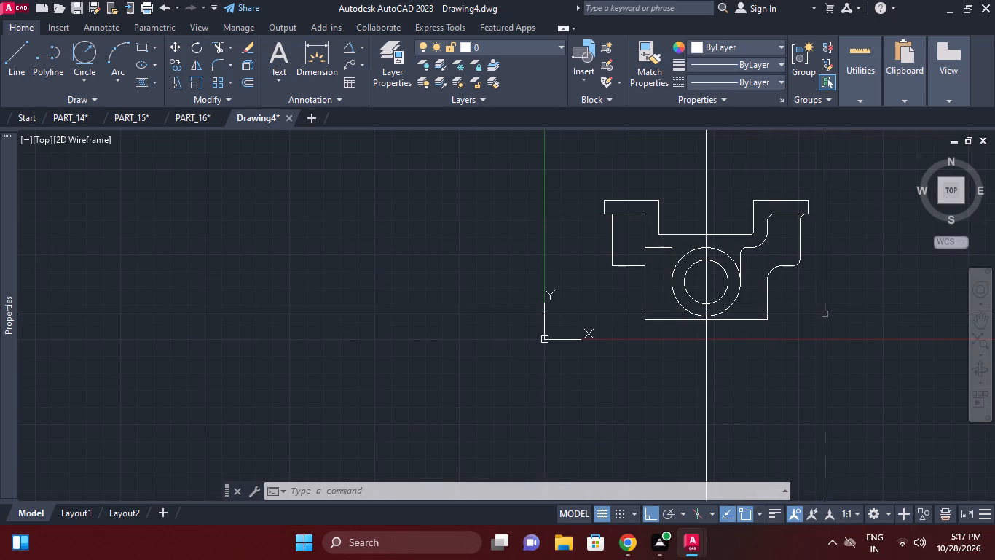
Draw a radius 12 circle tangent to the outer right ledge and the outer right vertical line.
click(68, 47)
scroll(805, 264, up, 2)
click(781, 267)
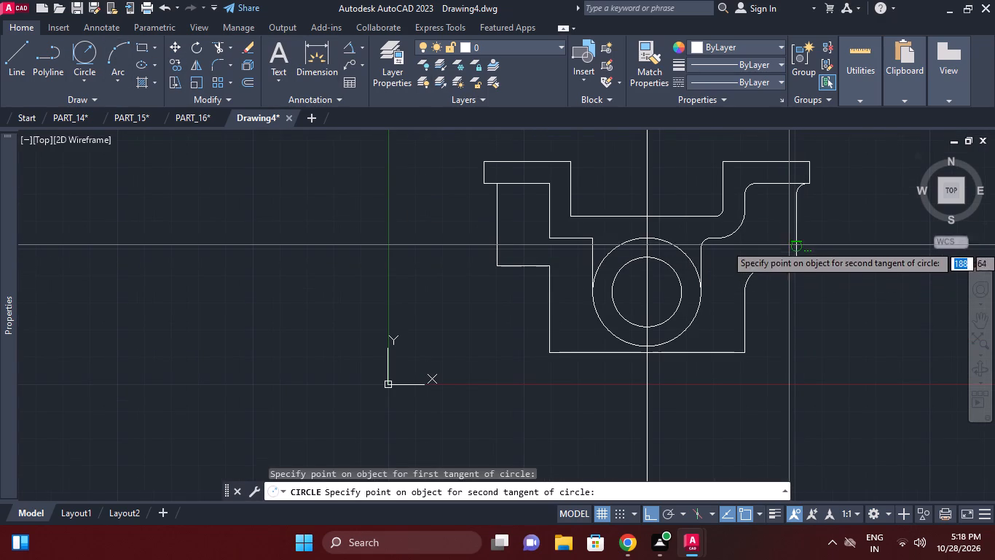
click(791, 238)
text(12)
key(Return)
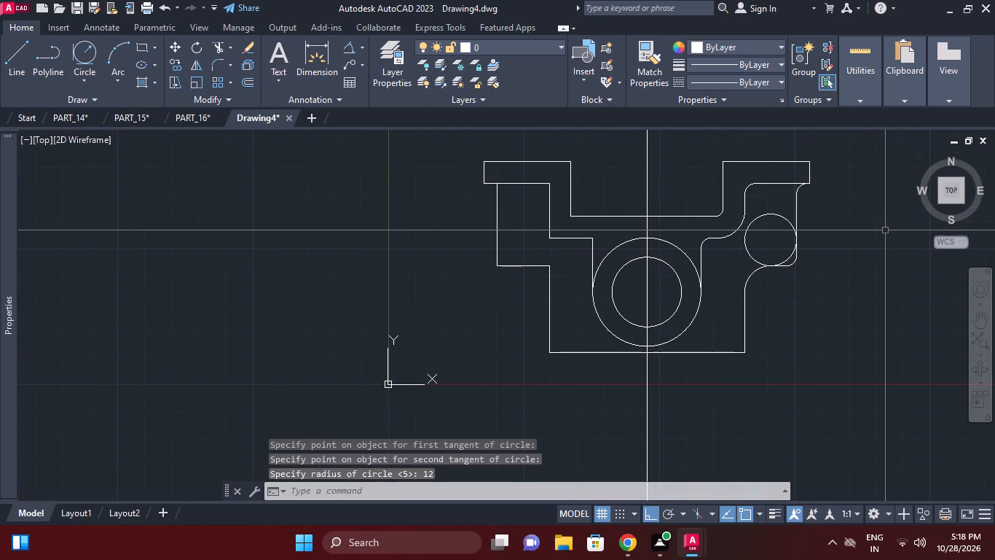
Trim the radius 12 circle to leave only its arc across the outer right lower corner.
scroll(878, 225, up, 1)
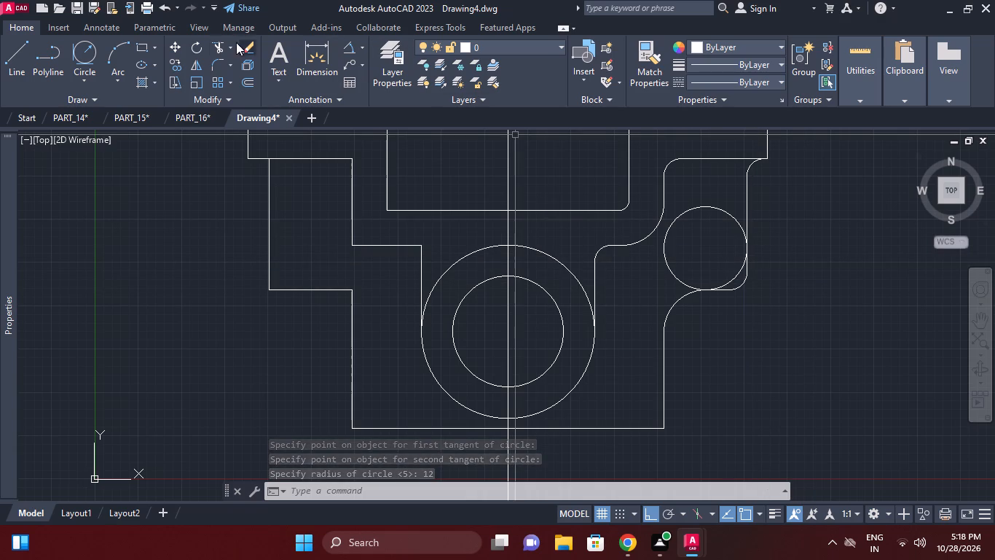
click(219, 42)
right_click(716, 311)
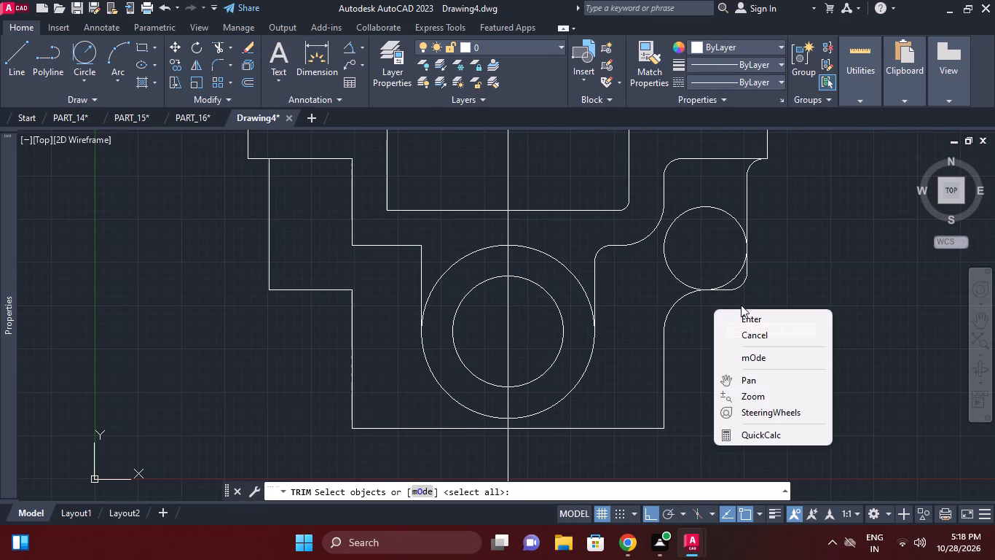
click(746, 315)
click(672, 273)
click(740, 281)
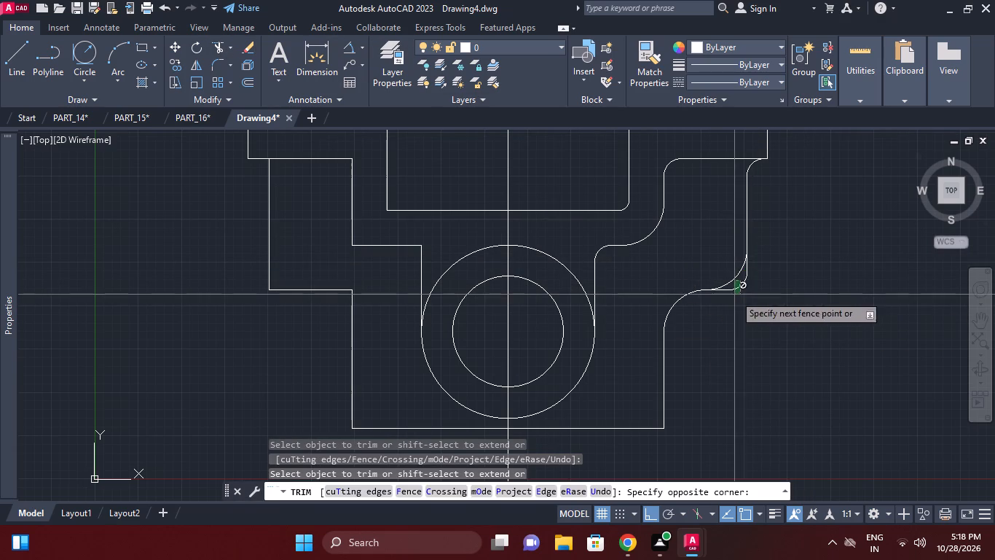
click(734, 295)
scroll(734, 292, up, 2)
click(733, 284)
click(722, 284)
right_click(768, 282)
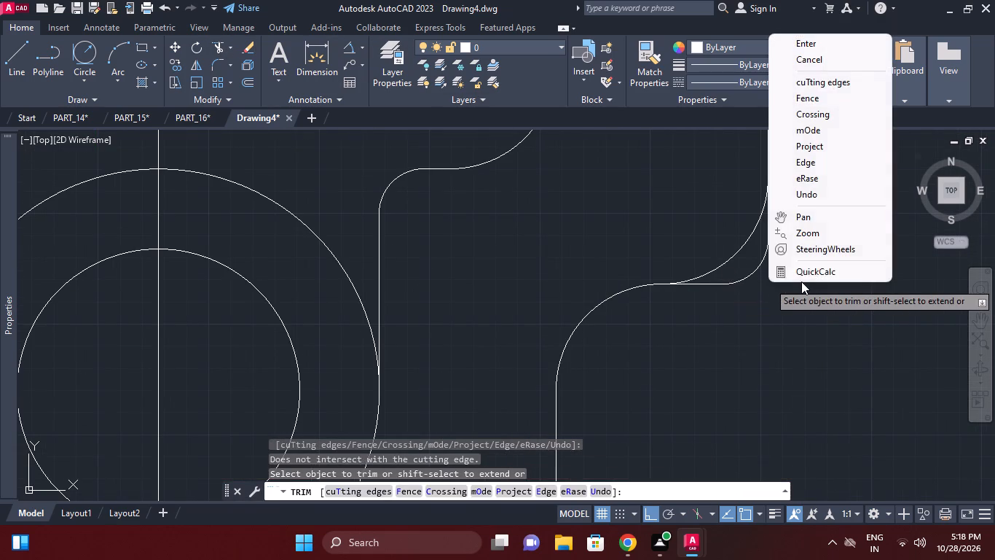
click(819, 62)
click(758, 246)
key(Escape)
Erase the radius 5 fillet arc outside the radius 12 arc at the outer right lower corner.
click(754, 273)
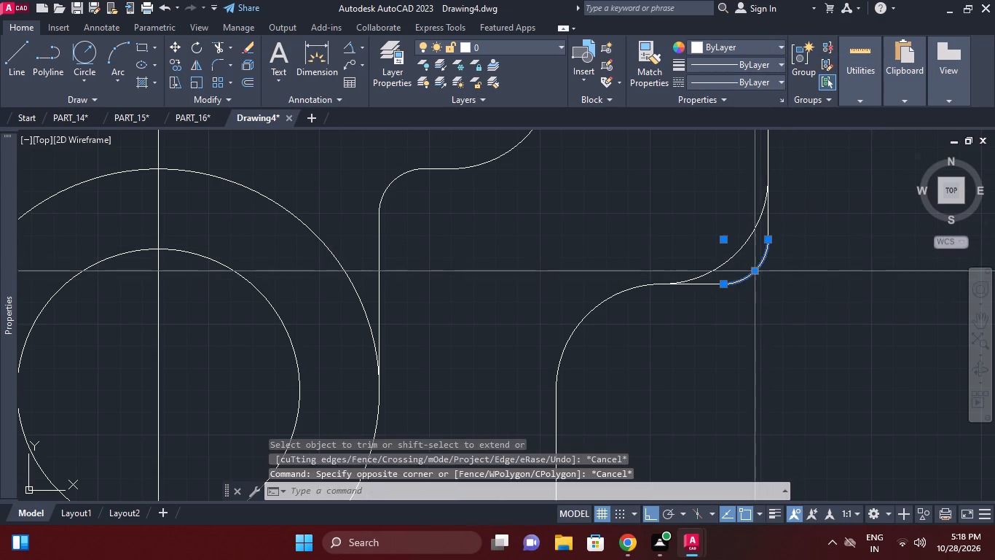
key(e)
key(space)
key(Escape)
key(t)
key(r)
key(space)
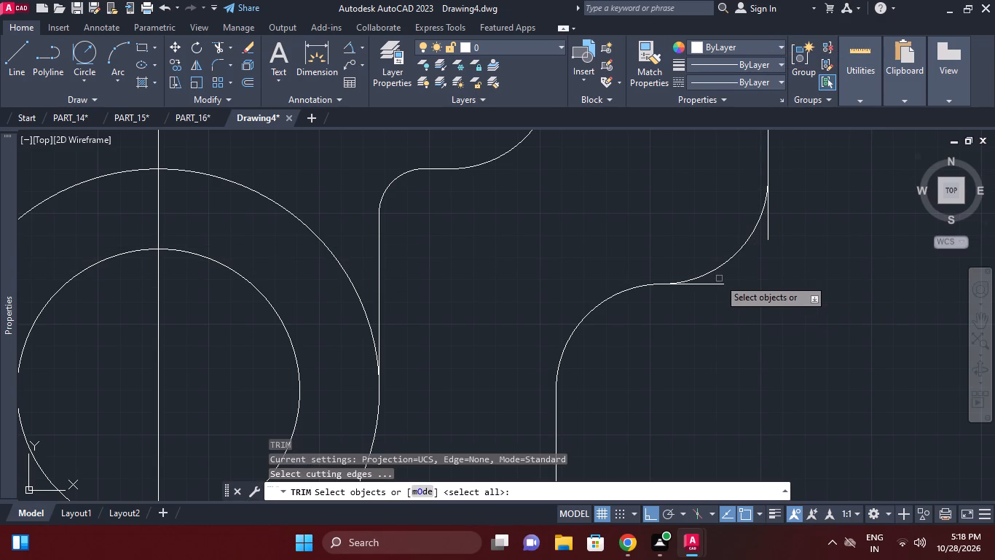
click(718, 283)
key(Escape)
Erase the leftover horizontal ledge line beneath the outer right radius 12 arc.
click(723, 284)
key(e)
key(space)
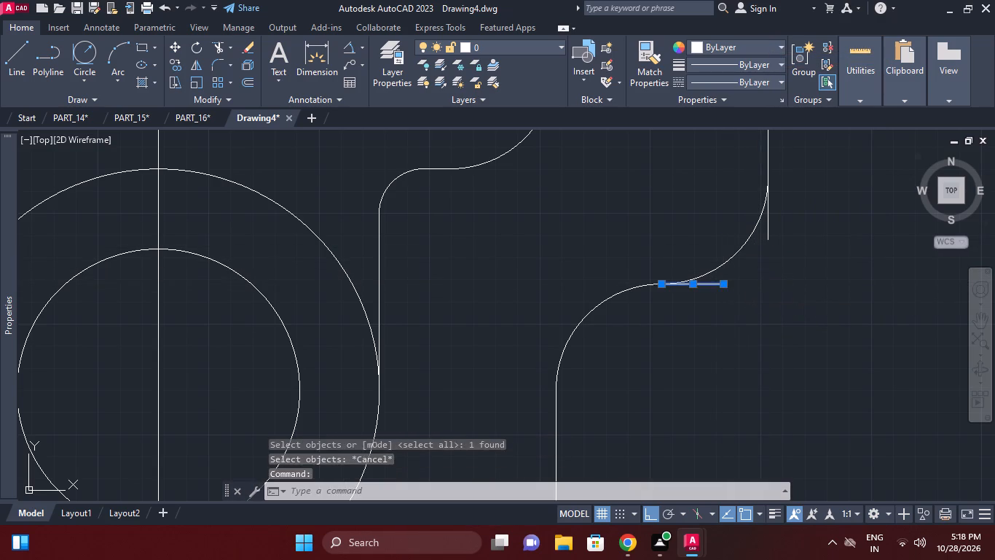
click(768, 222)
key(Escape)
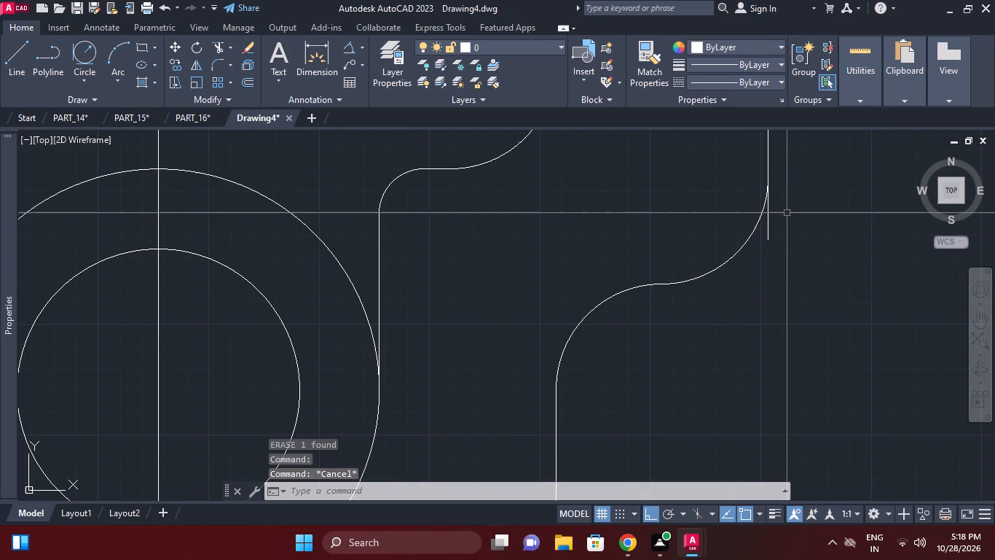
Trim the vertical stub extending below the upper end of the outer right radius 12 arc.
key(t)
key(r)
key(space)
key(space)
click(769, 223)
scroll(809, 215, down, 1)
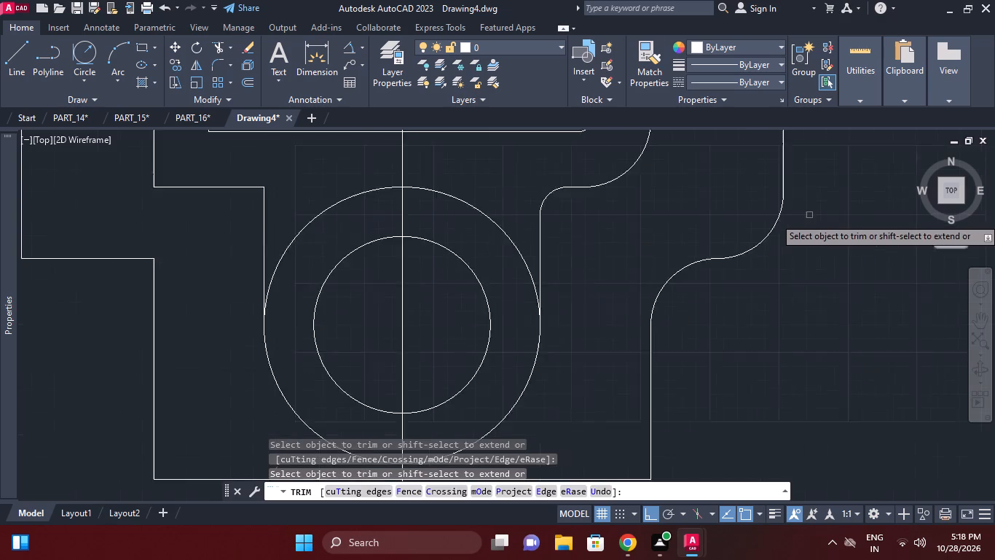
scroll(810, 217, down, 2)
middle_drag(811, 227, 813, 235)
key(Escape)
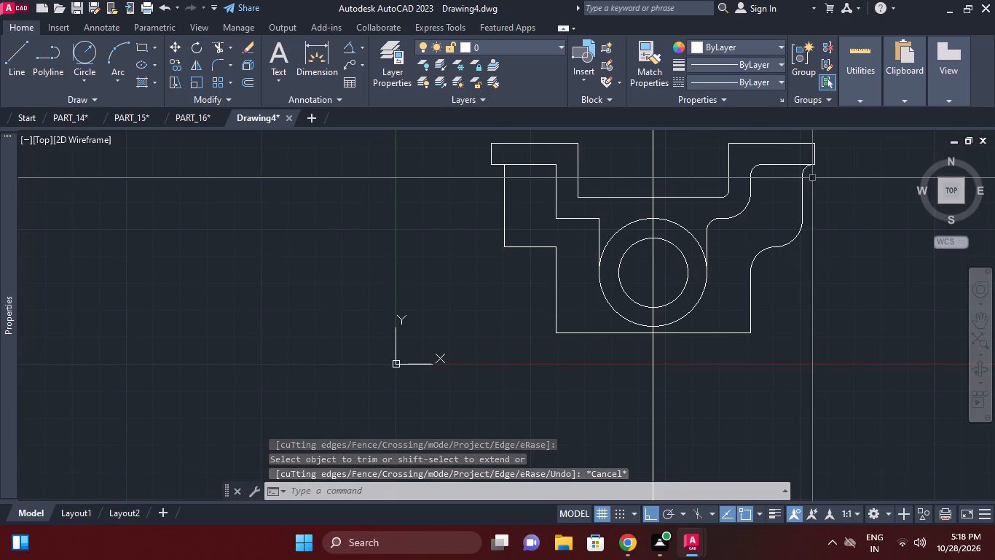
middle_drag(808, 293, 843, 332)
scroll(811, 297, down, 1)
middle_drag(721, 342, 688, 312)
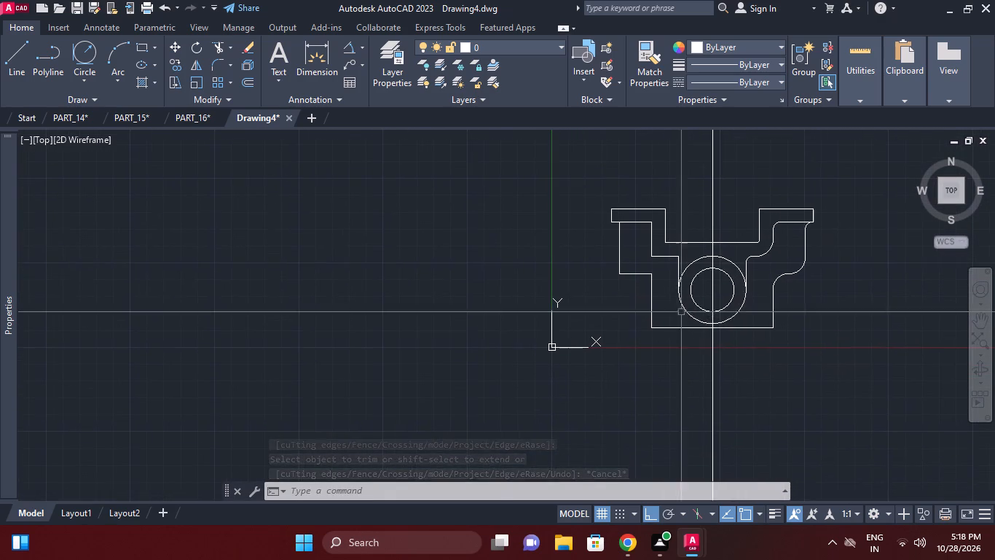
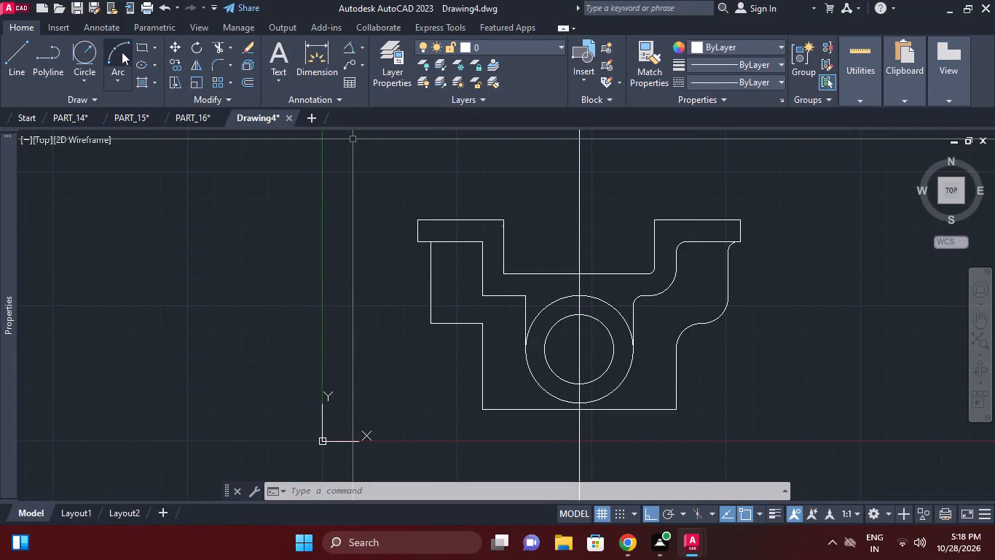
Draw a radius 5 circle tangent to the left flange's underside and the outer left vertical line.
click(85, 57)
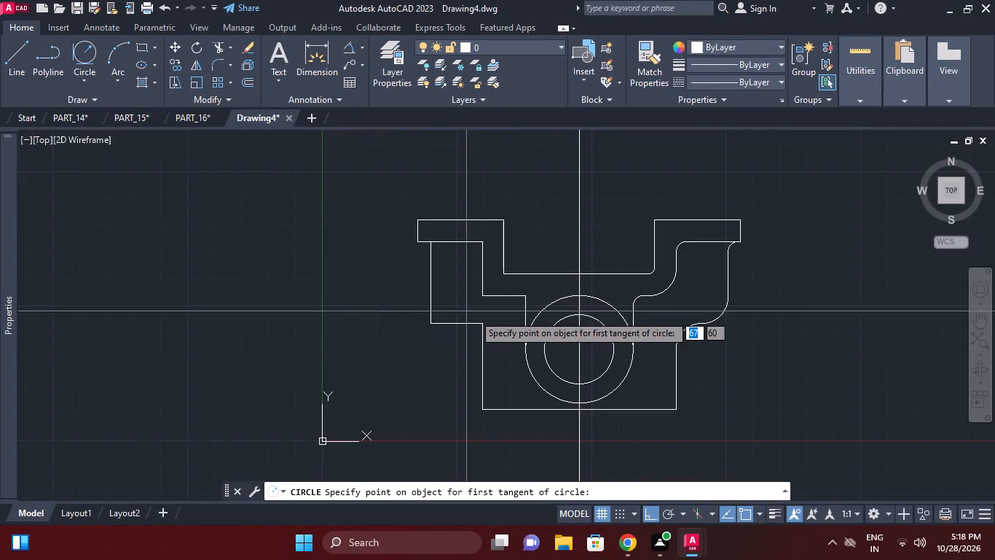
scroll(486, 287, up, 2)
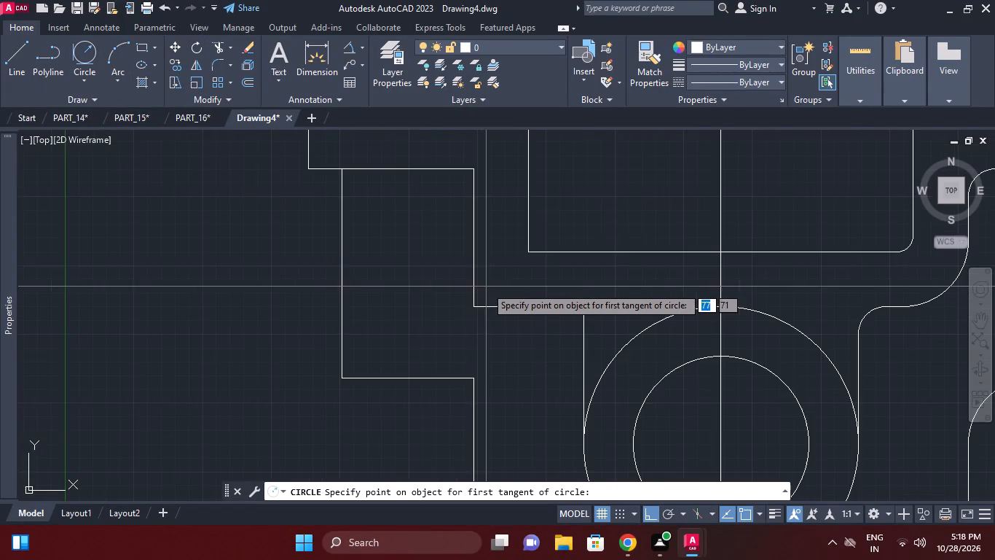
click(318, 166)
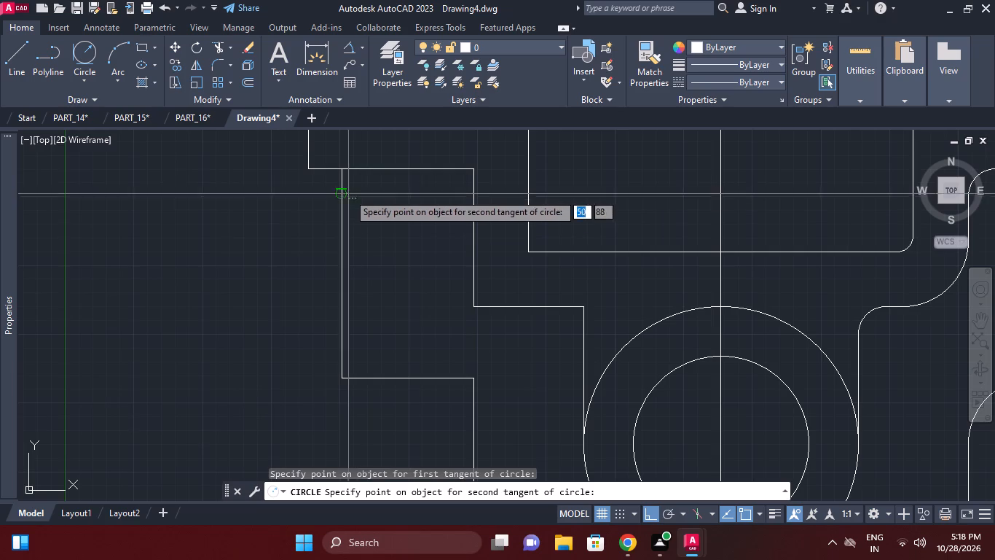
click(342, 186)
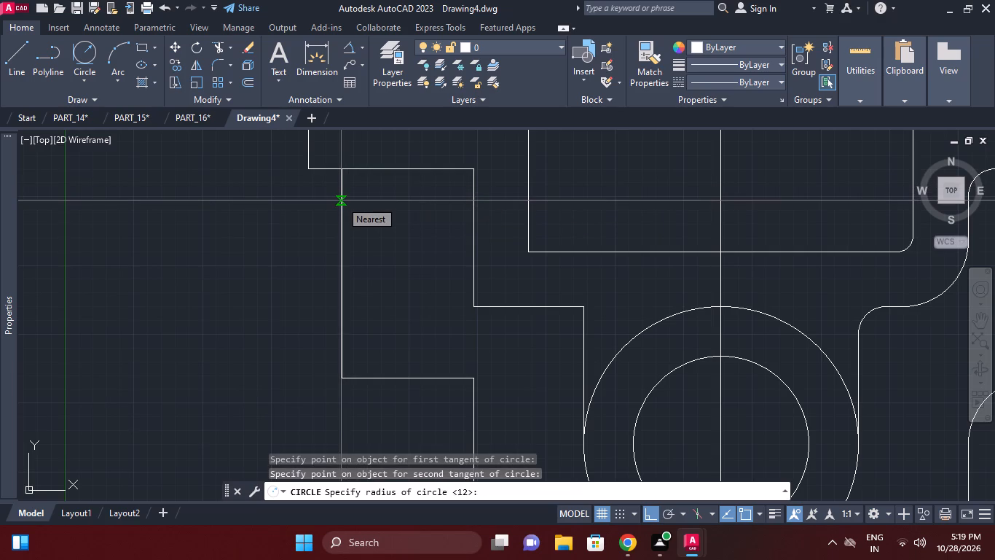
key(5)
key(Return)
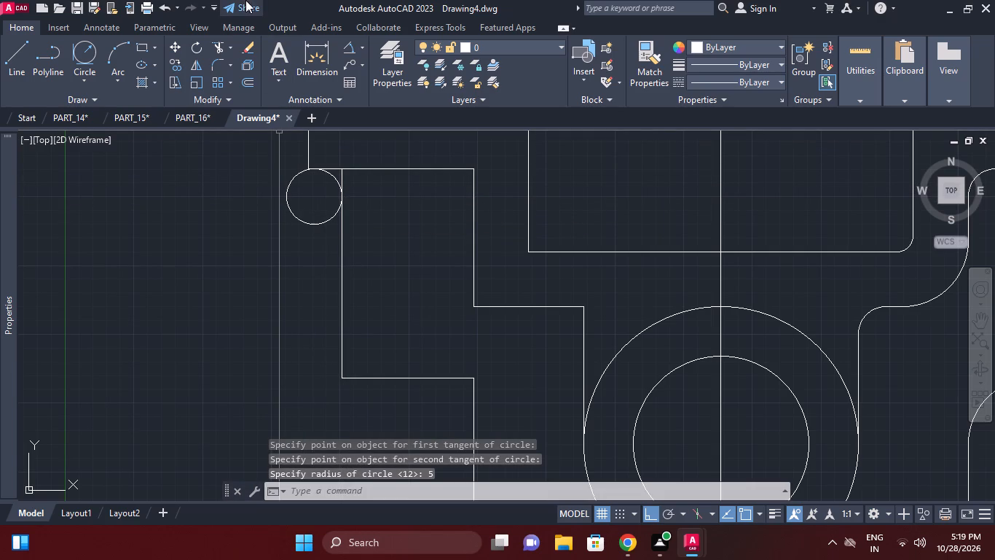
Trim the radius 5 circle and the vertical stub to leave only the fillet arc under the left flange's outer end.
click(216, 45)
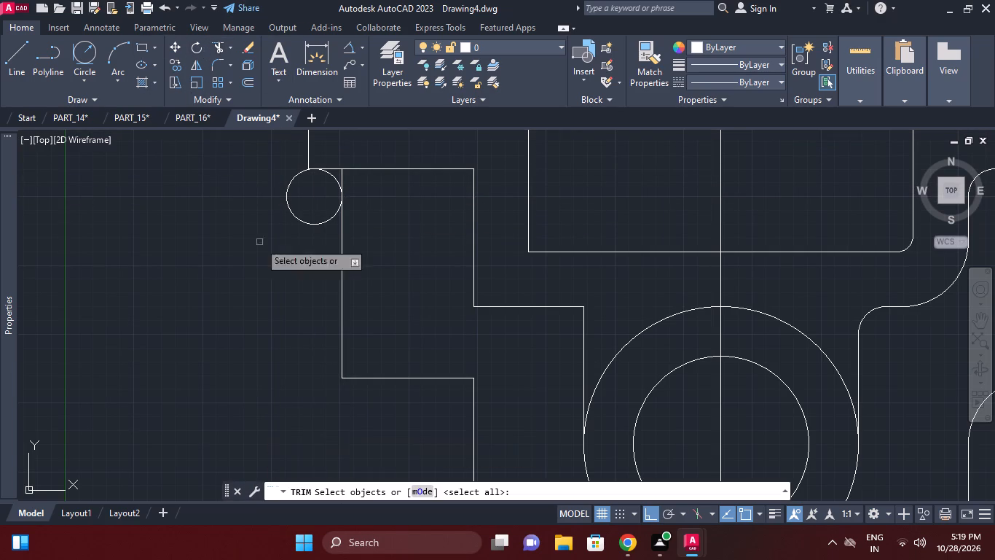
right_click(372, 254)
click(411, 265)
click(329, 219)
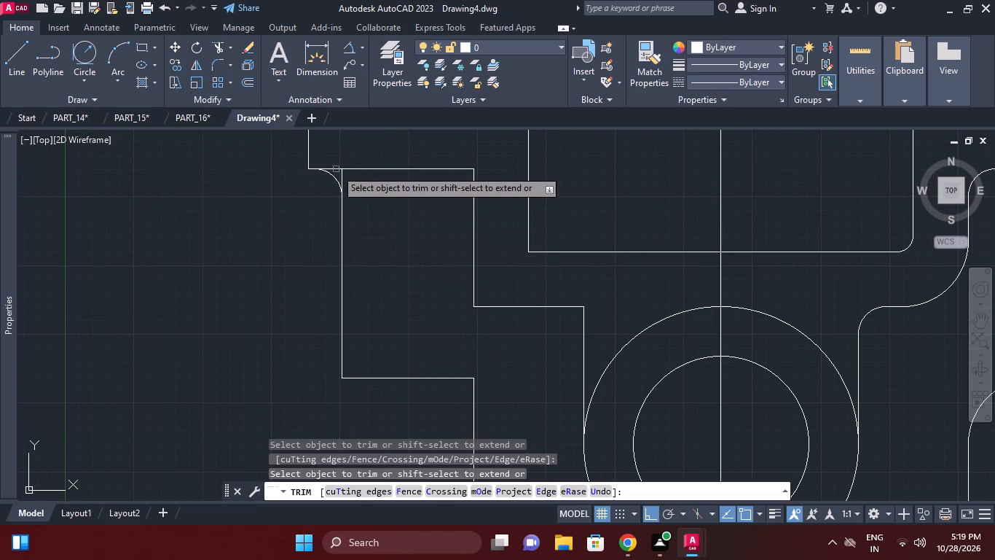
scroll(336, 169, up, 2)
click(347, 184)
scroll(456, 217, down, 2)
middle_click(456, 218)
right_click(457, 259)
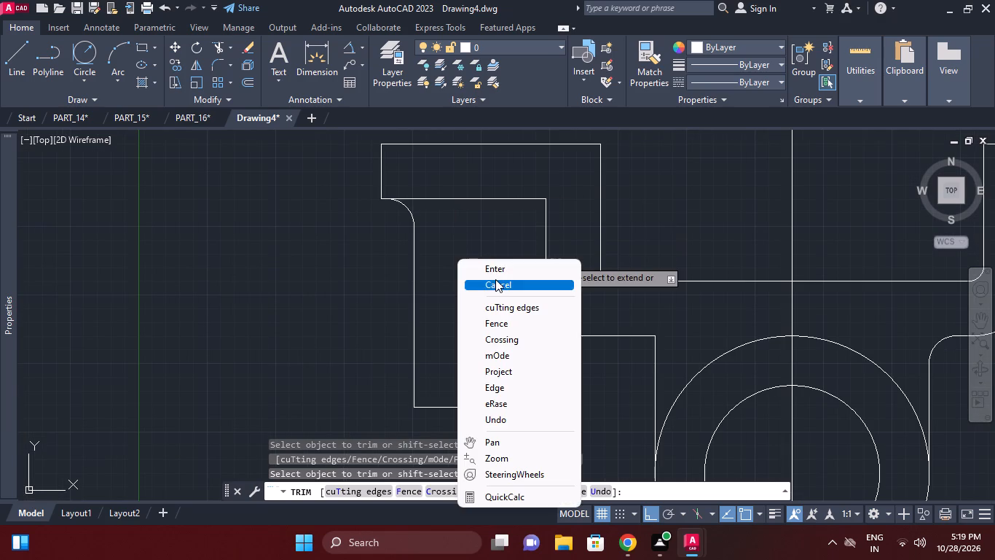
click(495, 279)
middle_drag(502, 260, 471, 254)
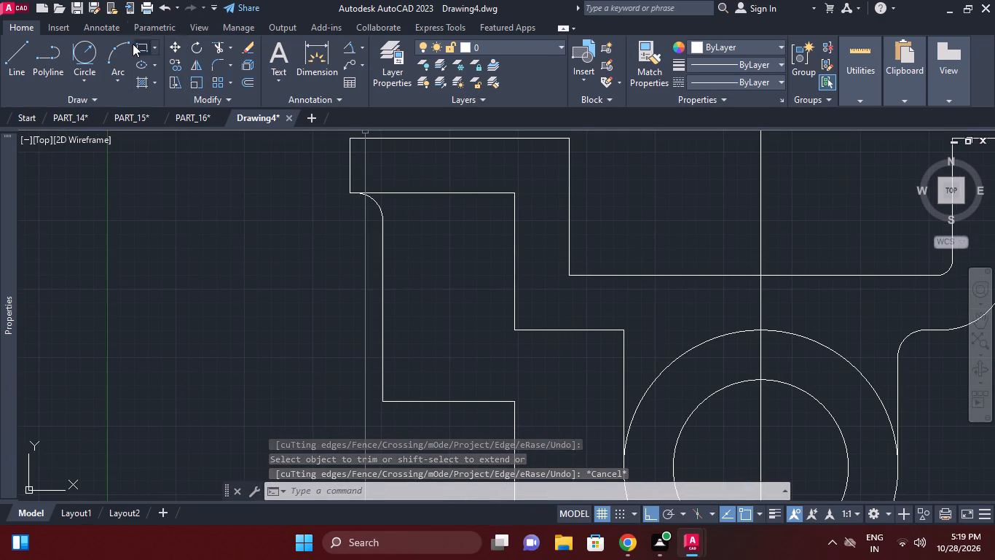
Draw a radius 5 circle tangent to the left flange's underside and the inner vertical line of the left step.
click(89, 55)
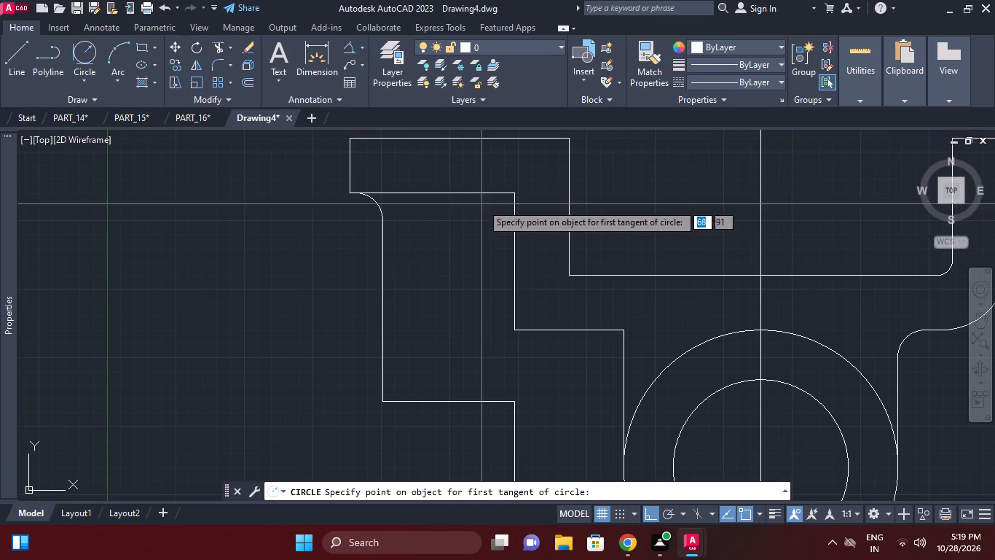
click(481, 194)
click(512, 230)
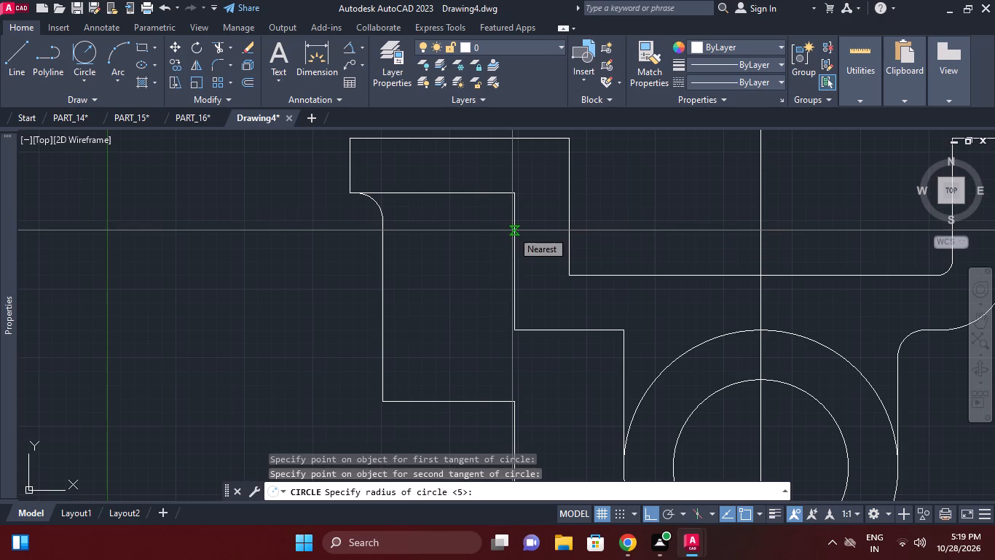
key(Return)
Trim the circle and the square corner lines to leave a radius 5 arc at the left flange's inner underside corner.
click(218, 47)
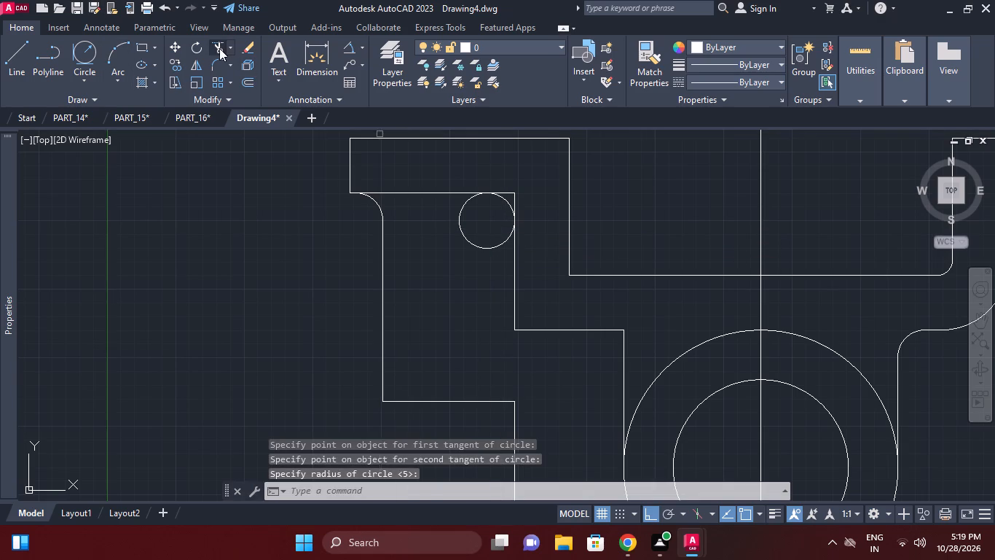
key(Return)
click(509, 194)
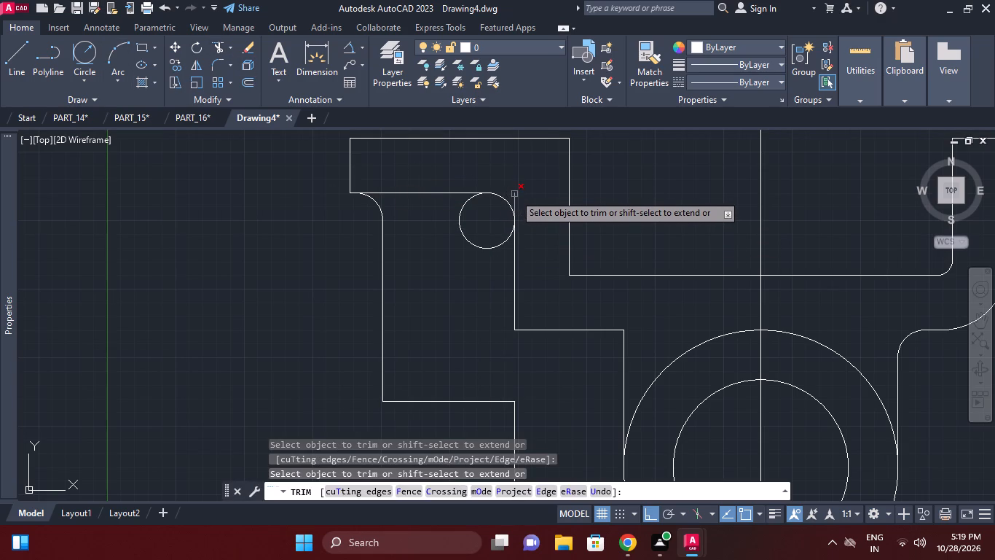
click(514, 194)
click(477, 241)
click(445, 243)
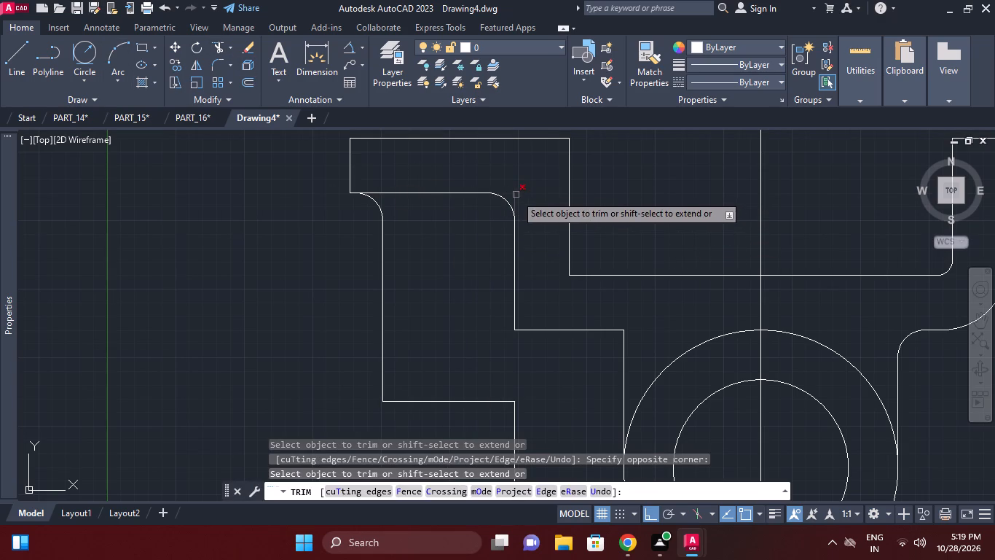
click(516, 195)
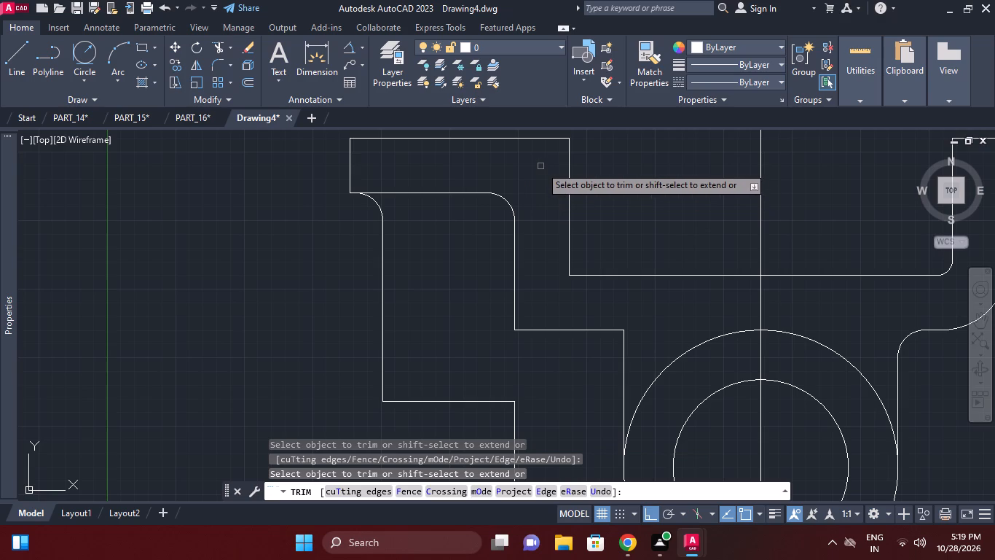
right_click(539, 165)
click(563, 192)
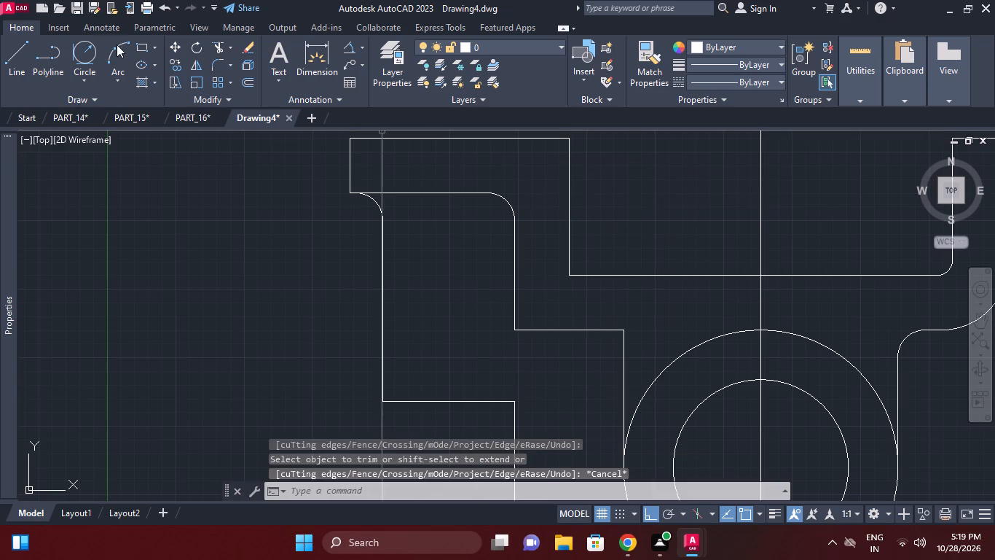
Draw a radius 12 circle tangent to the left step's inner vertical line and the horizontal ledge beside the 50 mm circle.
click(76, 47)
click(518, 283)
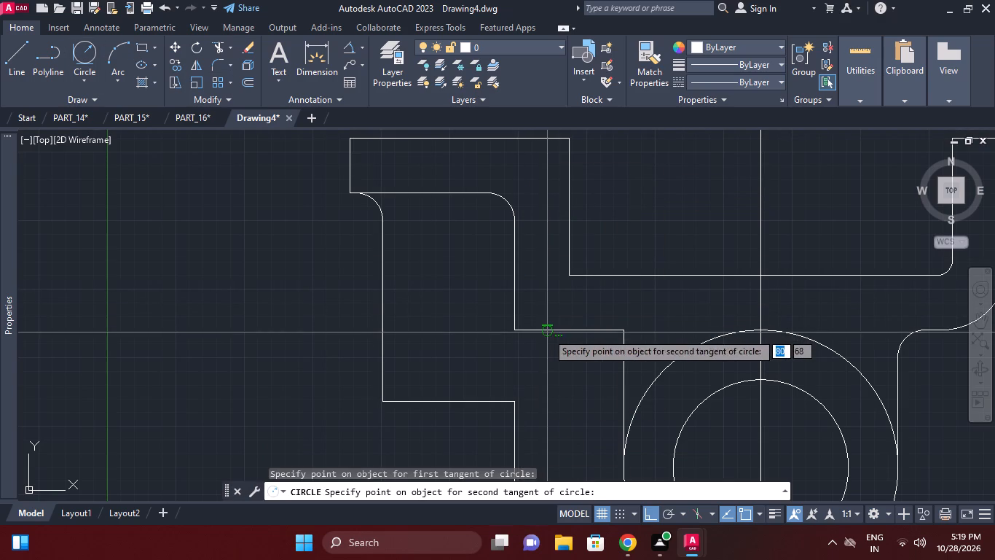
click(547, 326)
key(1)
key(2)
key(Return)
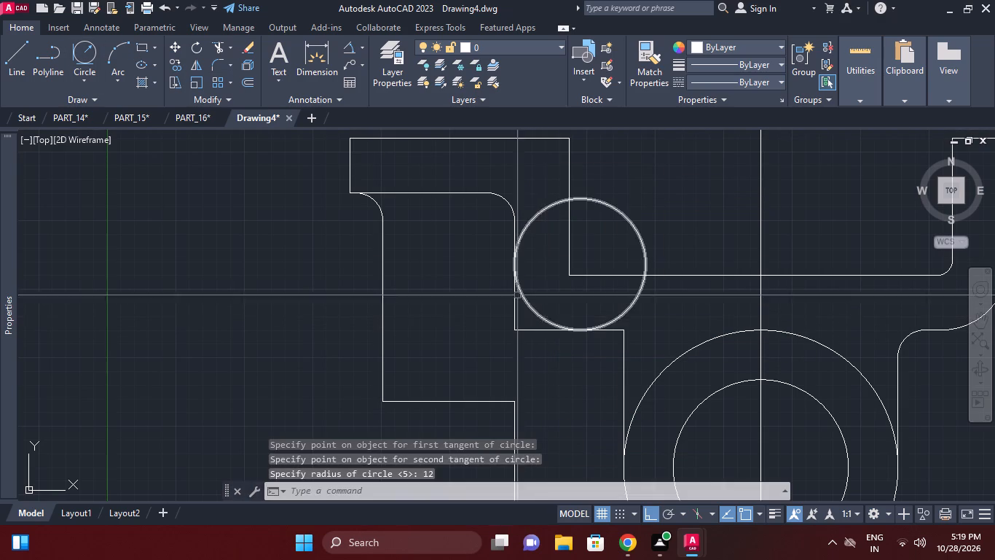
Trim the radius 12 circle to leave only its arc across the left step's inner corner.
click(218, 50)
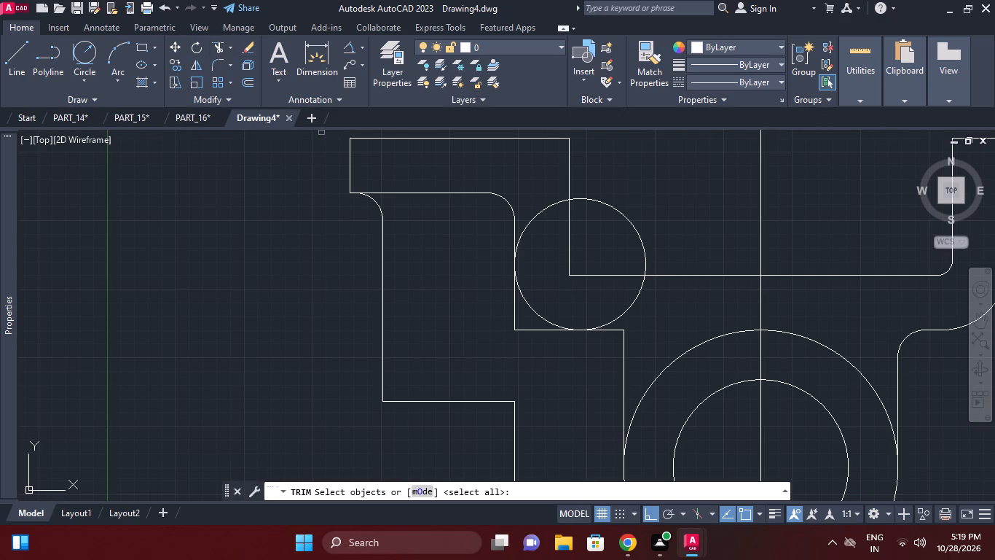
right_click(550, 222)
click(567, 222)
click(570, 230)
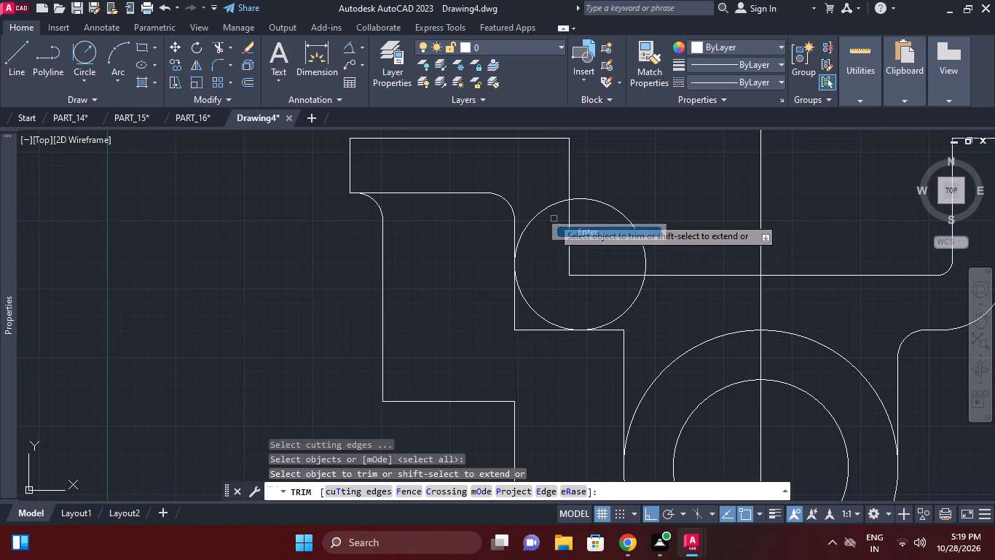
click(540, 210)
click(597, 200)
click(638, 289)
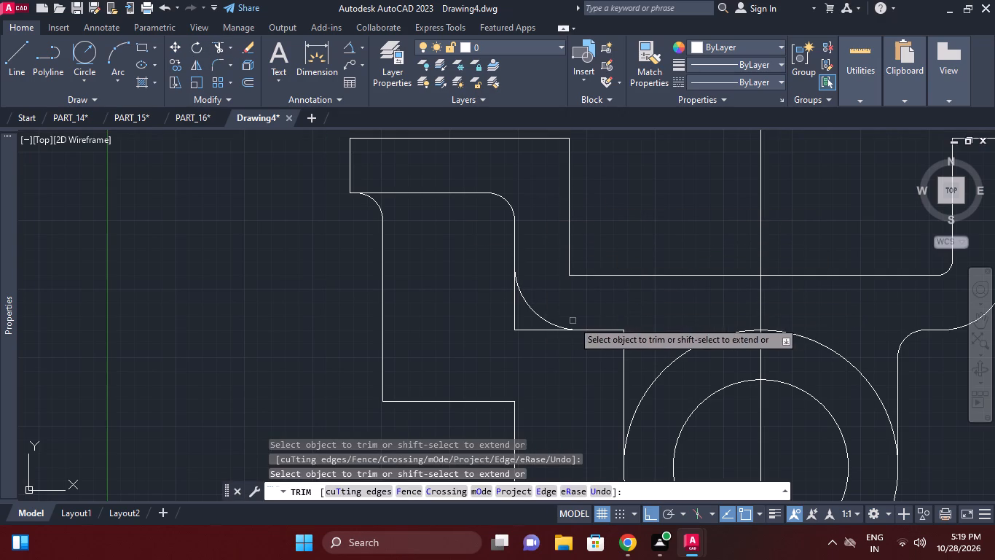
Trim the horizontal and vertical corner lines outside the inner left radius 12 arc.
click(532, 327)
click(520, 331)
click(515, 324)
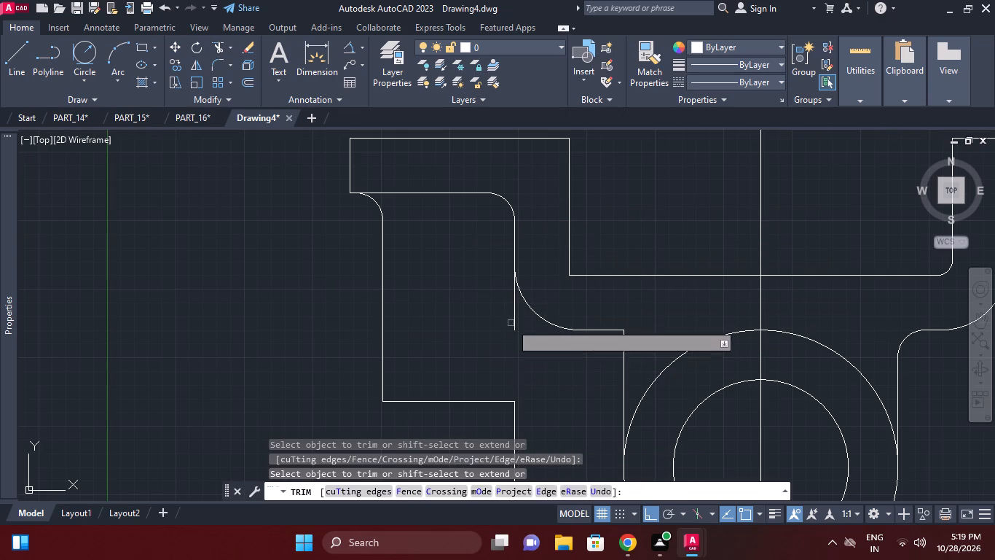
click(511, 323)
click(513, 322)
click(515, 324)
scroll(677, 297, down, 1)
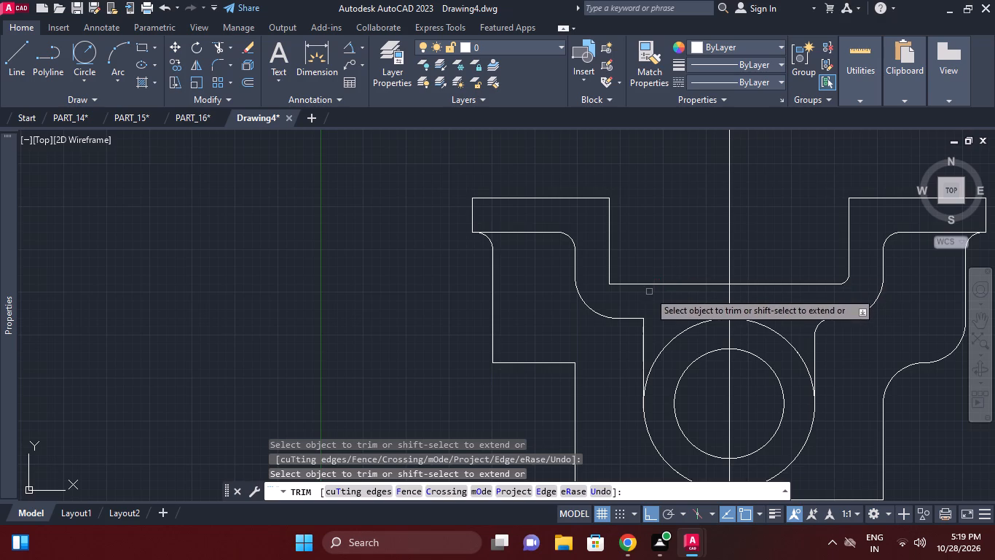
middle_drag(644, 203, 643, 174)
right_click(649, 223)
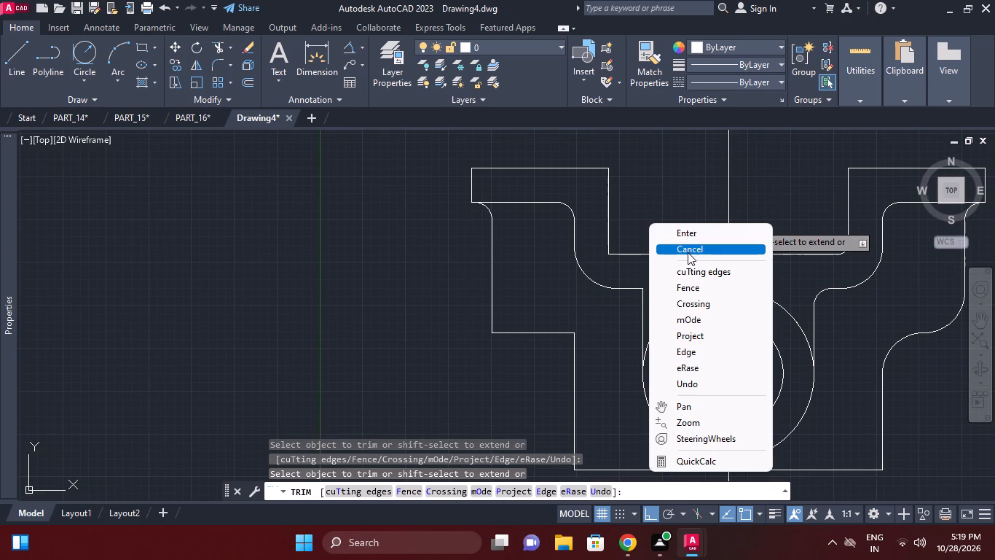
click(688, 252)
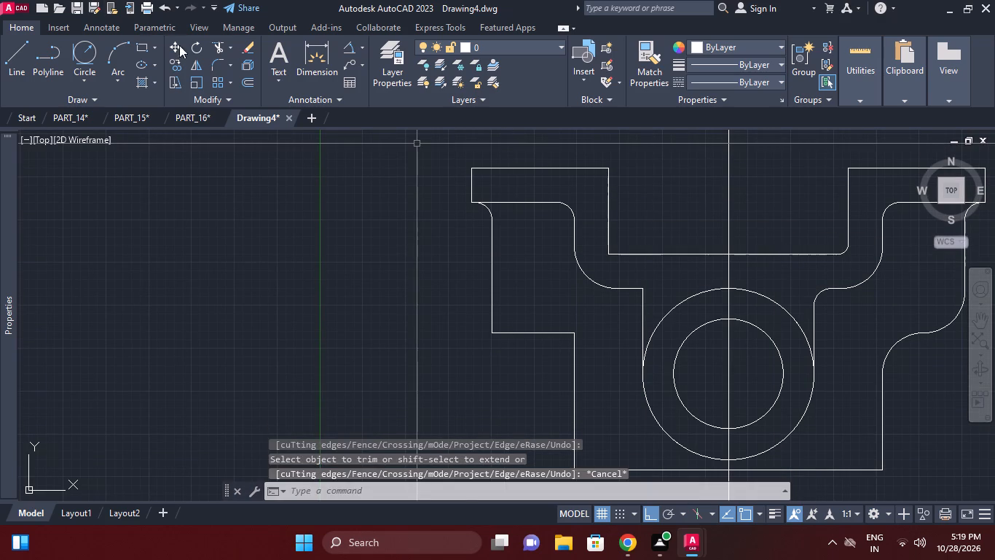
Draw a radius 5 circle tangent to the left inner ledge and the vertical line meeting the 50 mm circle.
click(85, 61)
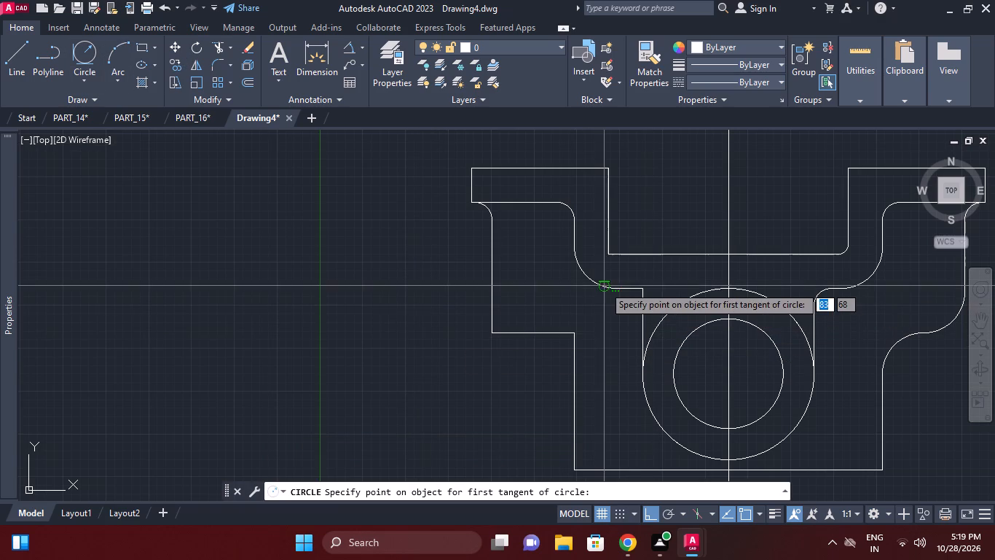
click(632, 287)
click(645, 307)
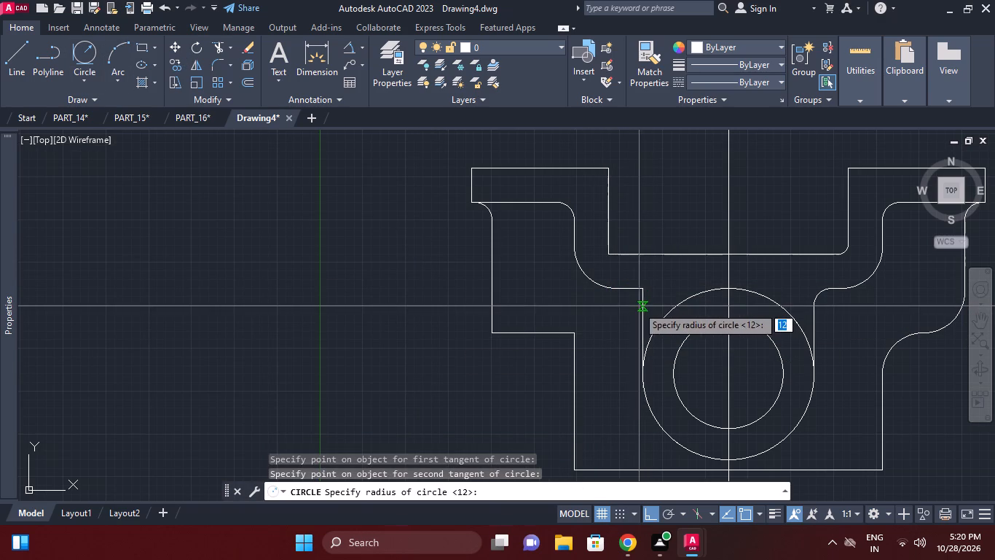
key(5)
key(Return)
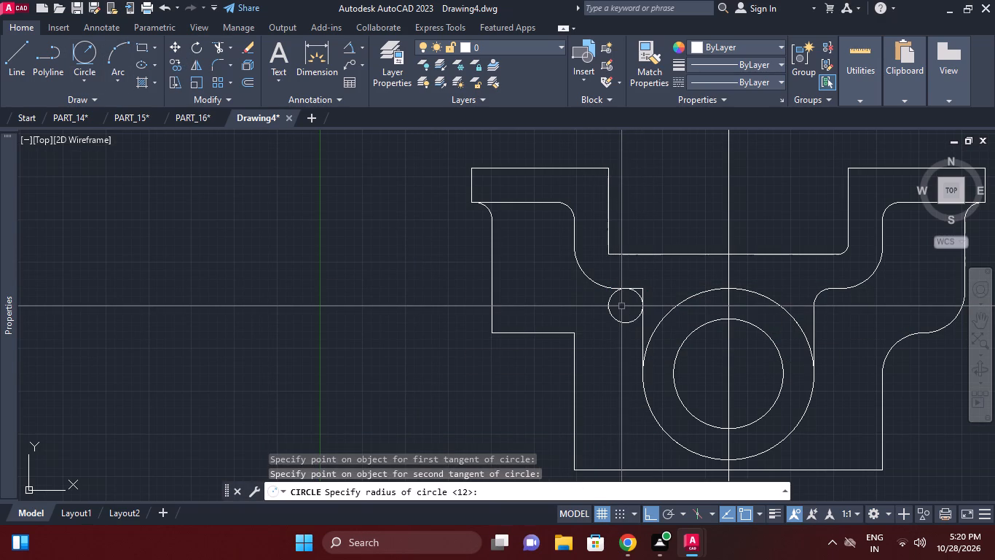
Trim the circle and square corner lines to leave a radius 5 arc where the left inner ledge turns down.
click(211, 44)
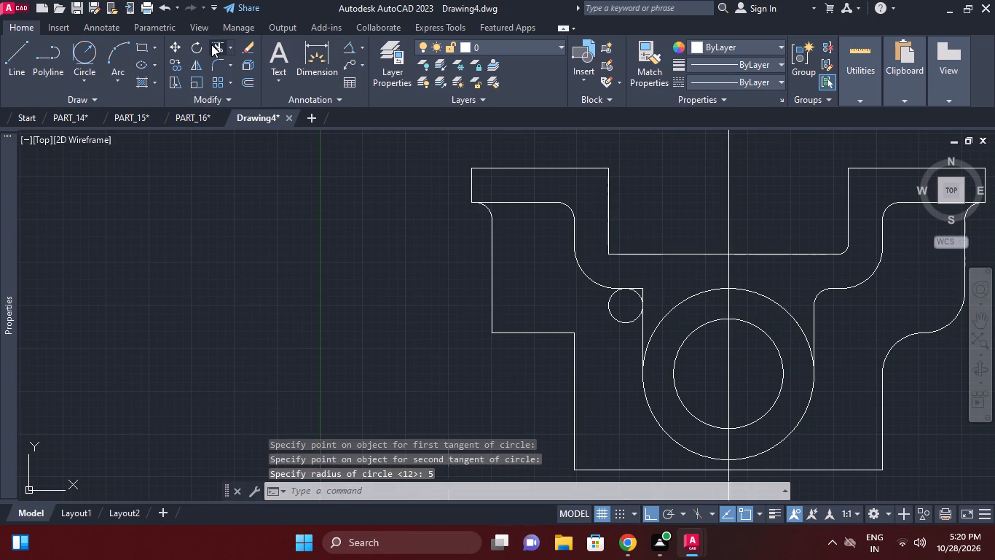
scroll(613, 332, up, 2)
right_click(608, 311)
click(646, 315)
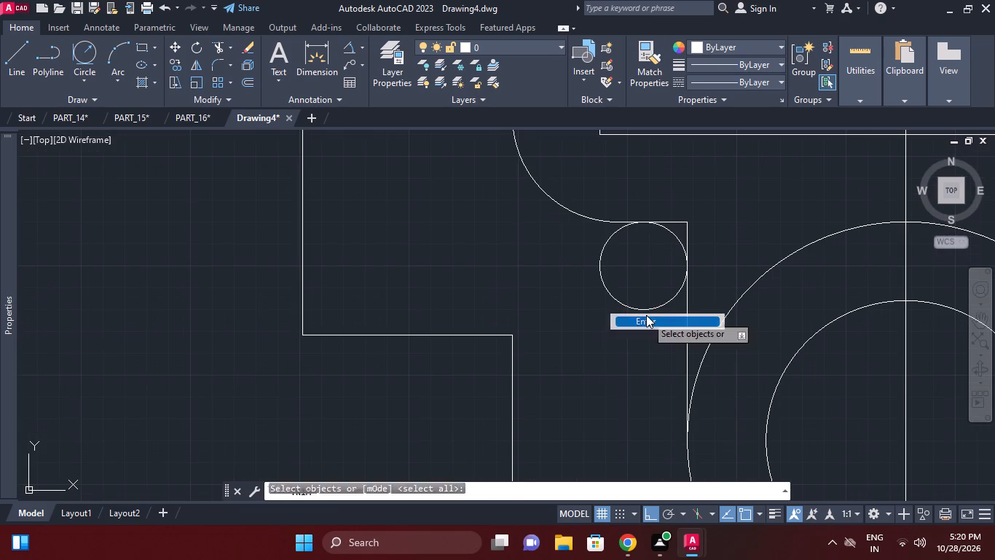
click(652, 311)
click(672, 223)
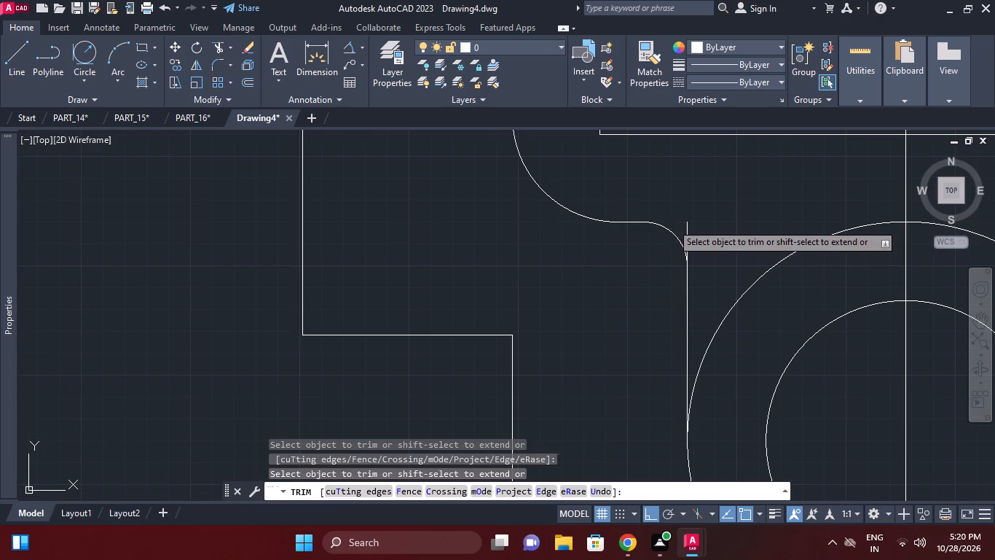
click(685, 225)
scroll(755, 255, down, 2)
middle_drag(745, 262, 682, 311)
middle_drag(663, 307, 509, 301)
right_click(435, 320)
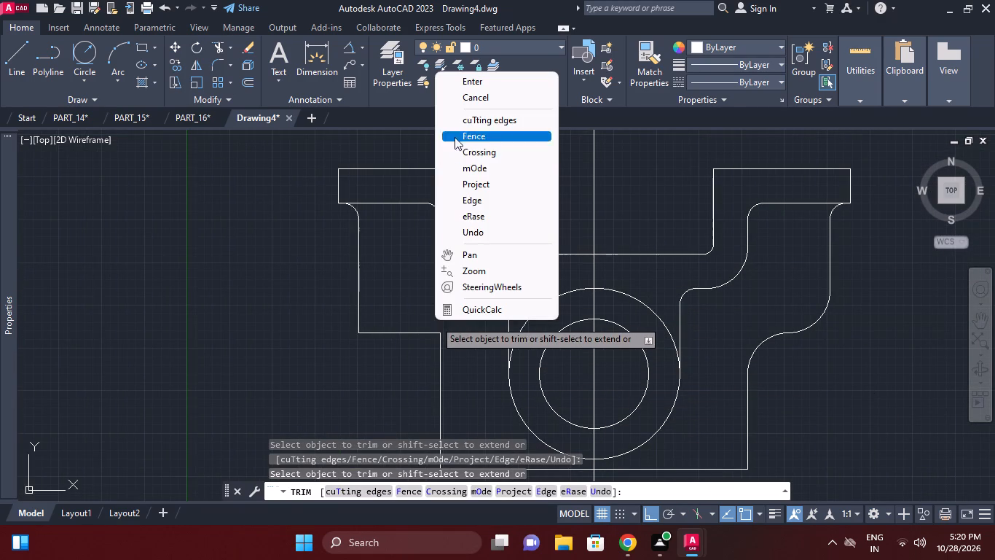
click(465, 101)
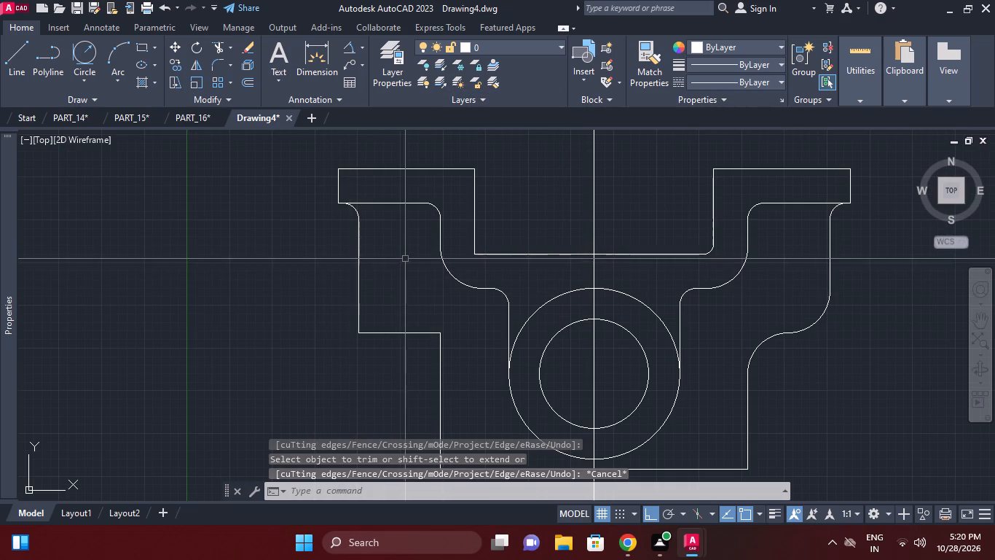
Draw a radius 12 circle tangent to the outer left lower ledge and the base's left vertical side.
click(95, 42)
click(420, 335)
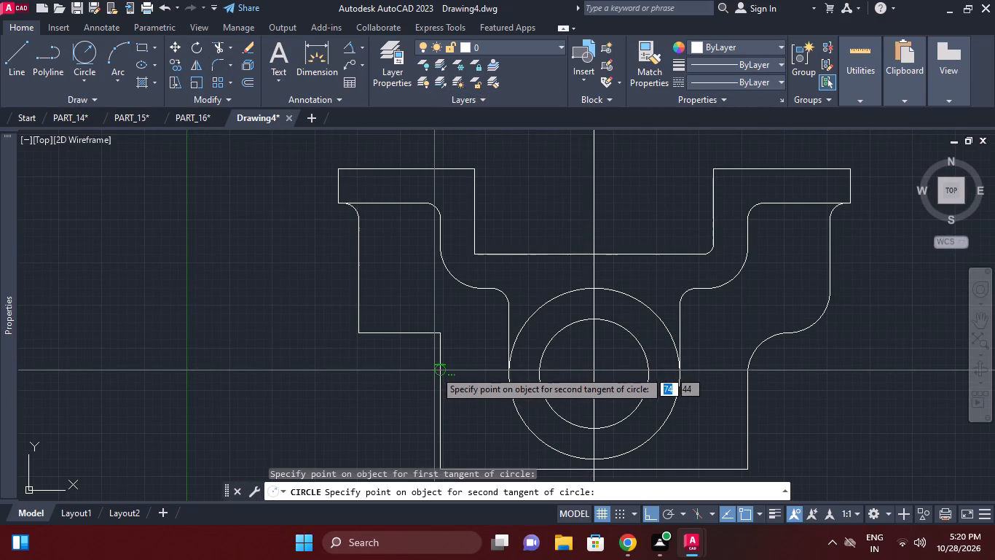
click(438, 370)
text(12)
key(Return)
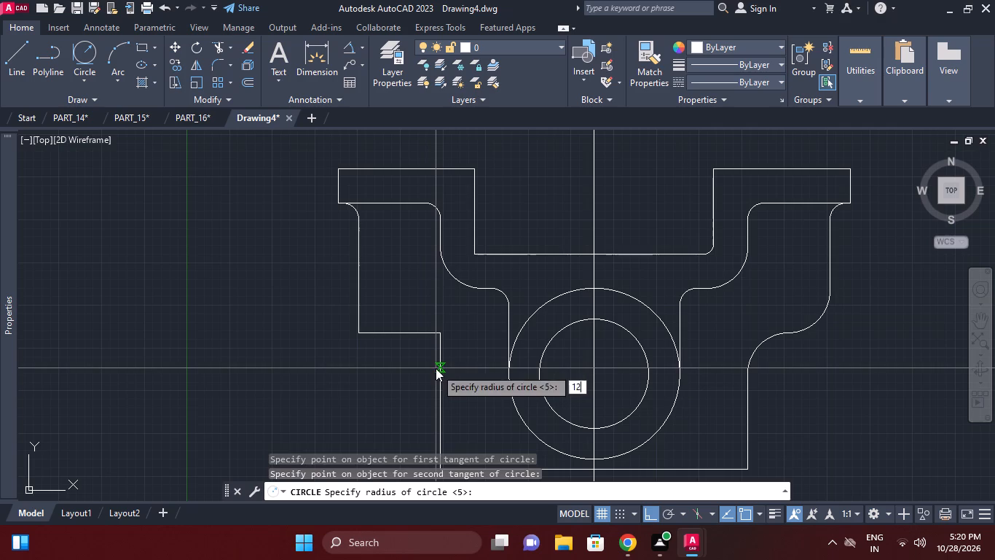
Check the radius of the outer right lower arc with a radius dimension, without placing it.
click(359, 46)
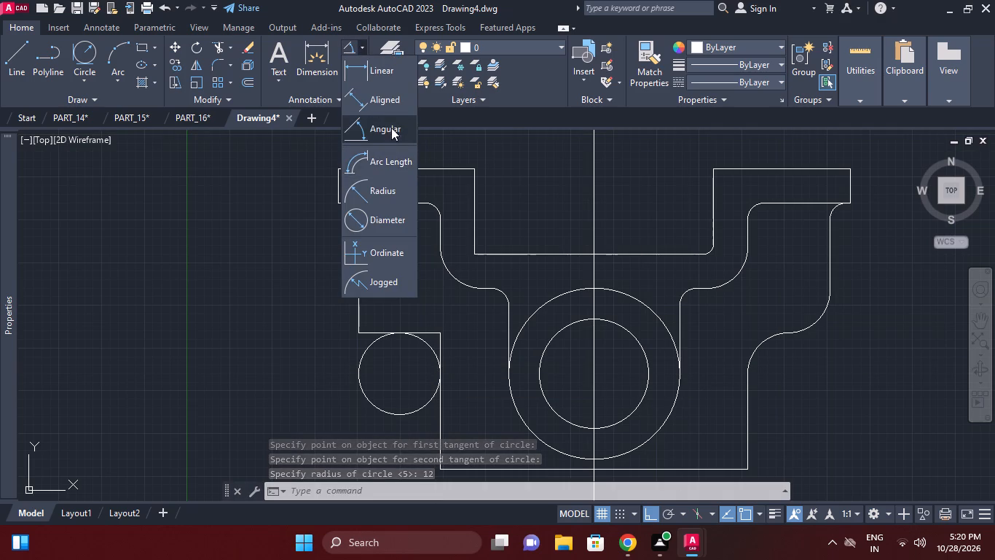
click(390, 194)
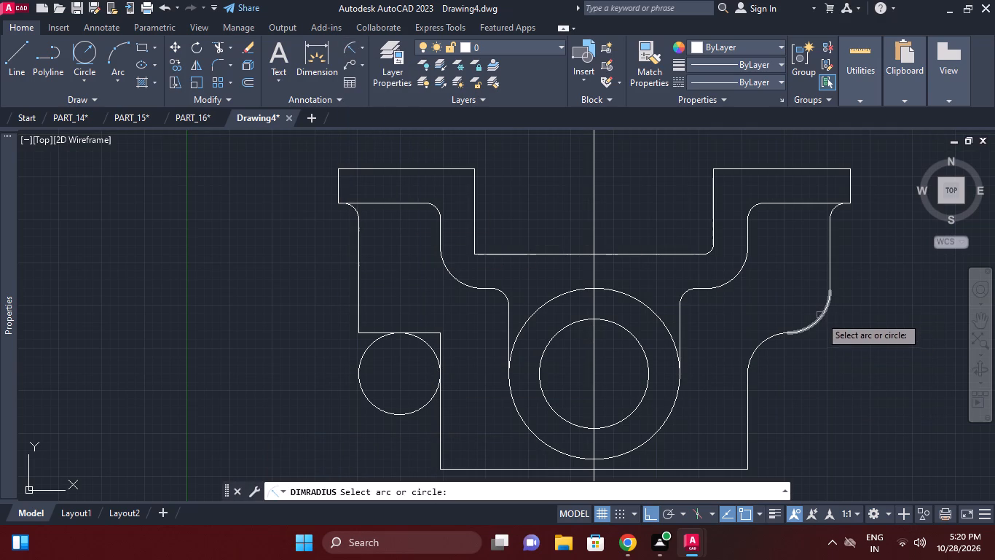
click(820, 317)
right_click(857, 309)
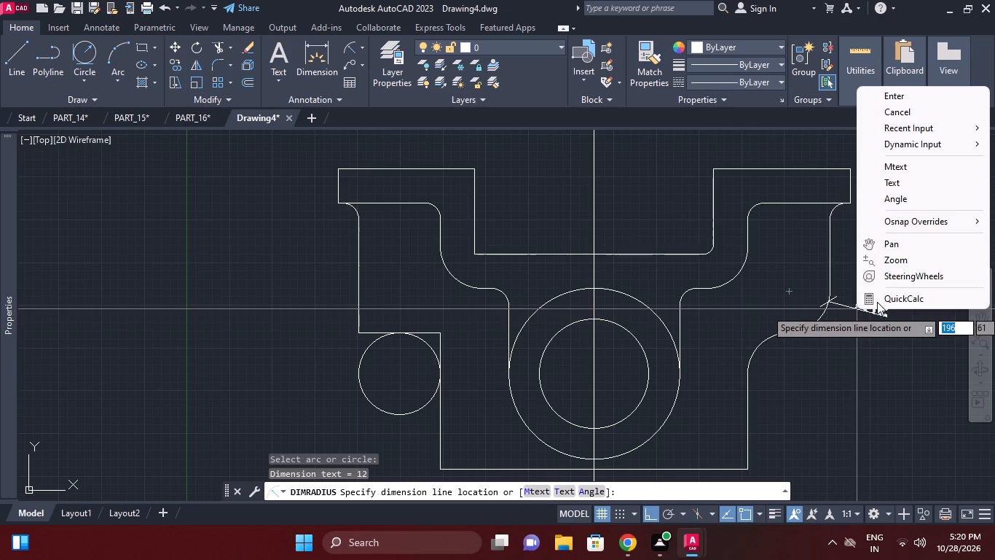
click(903, 106)
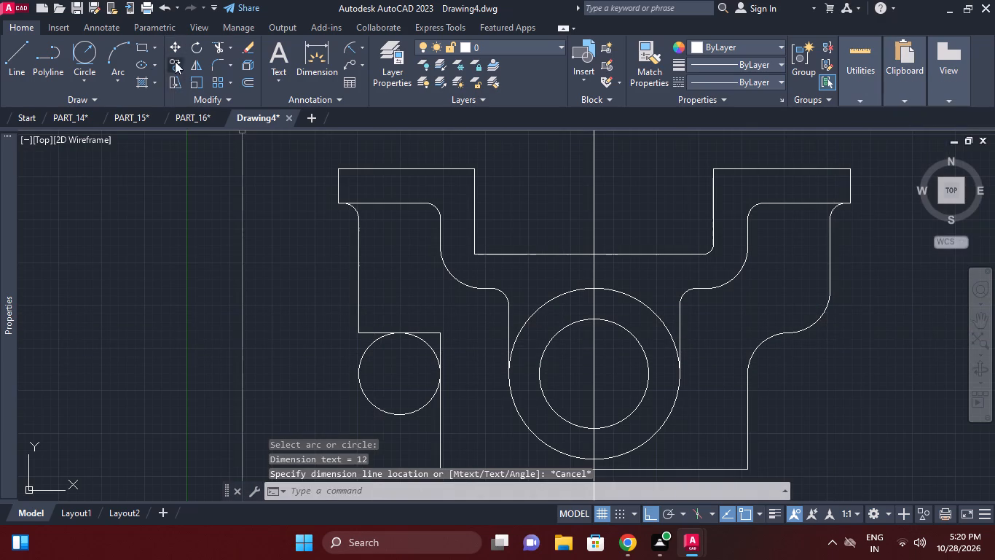
Trim the circle and square corner lines to leave a radius 12 arc between the outer left lower ledge and the base's left side.
click(216, 47)
right_click(309, 287)
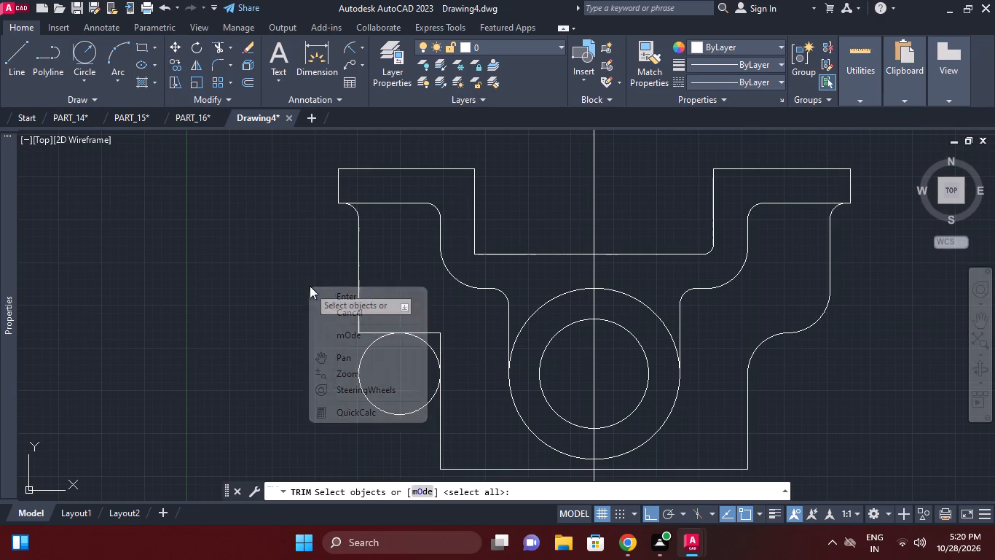
click(338, 298)
click(422, 333)
click(443, 338)
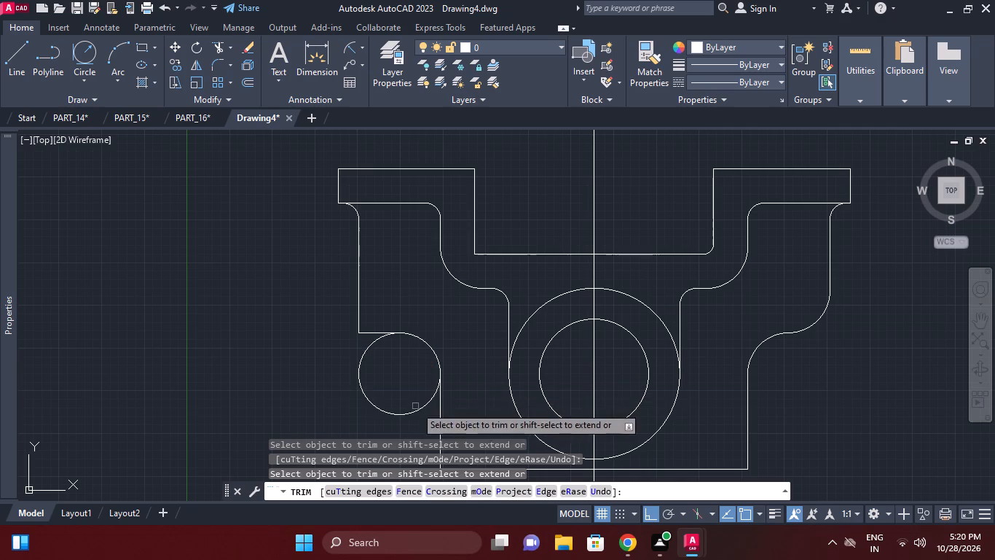
click(415, 406)
click(393, 418)
middle_drag(452, 348, 470, 297)
scroll(457, 323, down, 1)
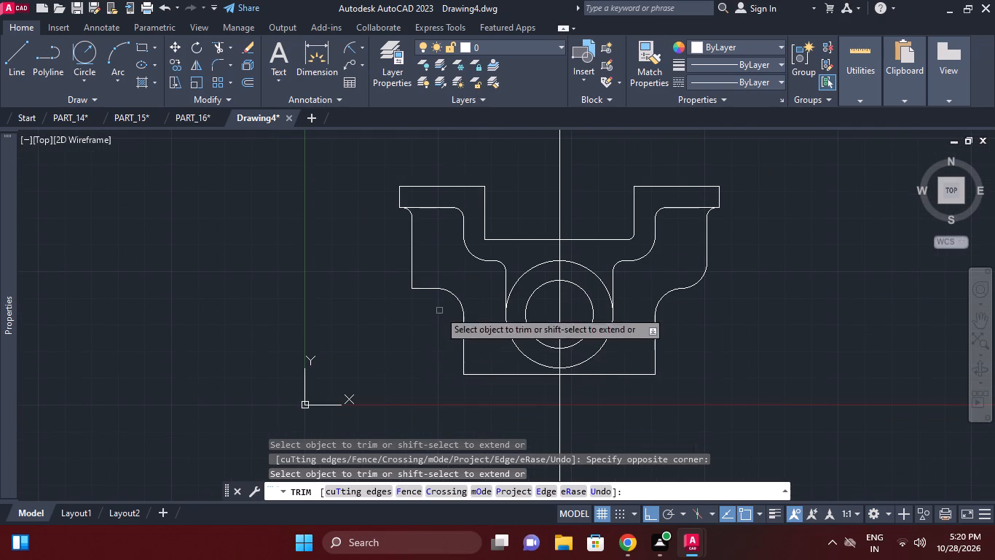
right_click(396, 349)
click(456, 131)
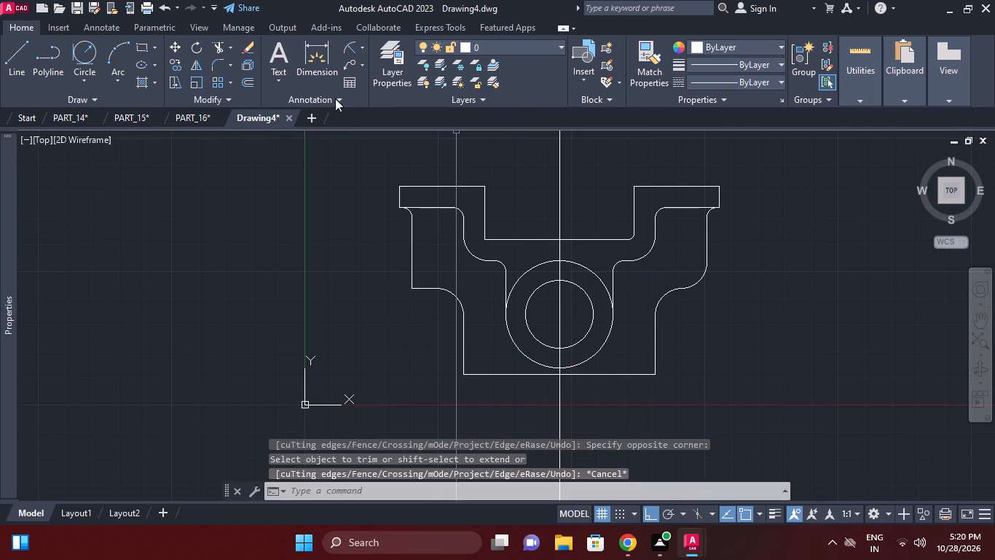
Draw a radius 6 circle tangent to the outer left vertical line and the outer left lower ledge.
click(93, 55)
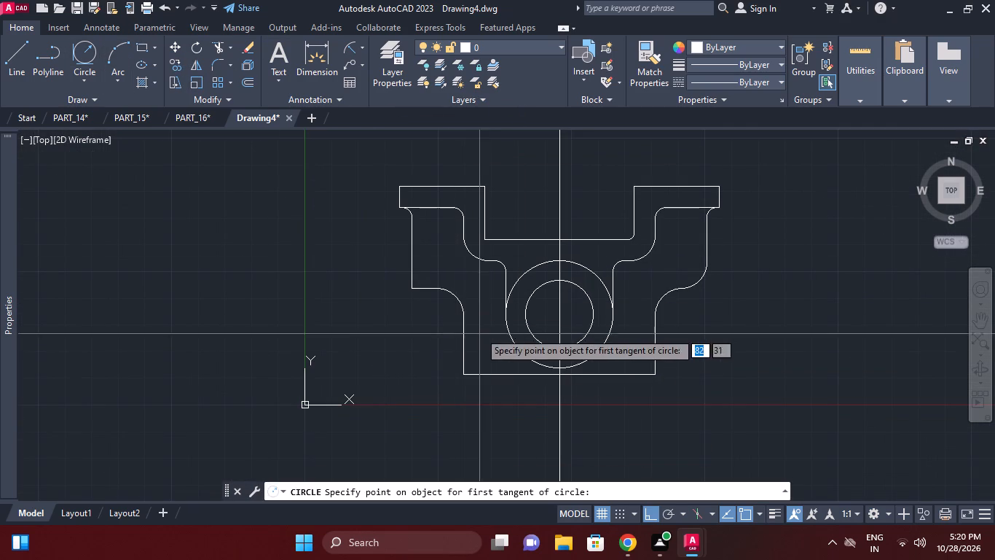
click(409, 252)
click(430, 287)
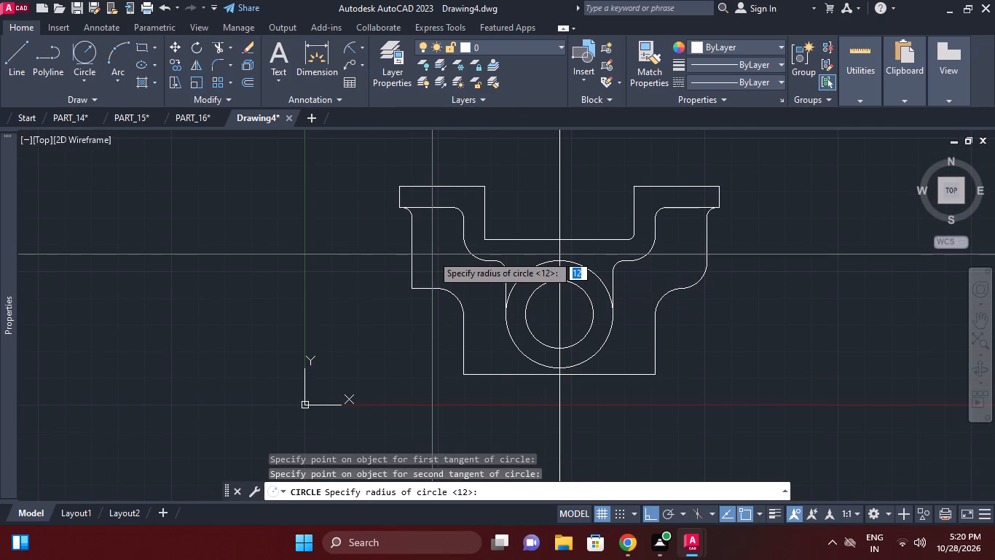
key(6)
key(Return)
scroll(339, 206, up, 1)
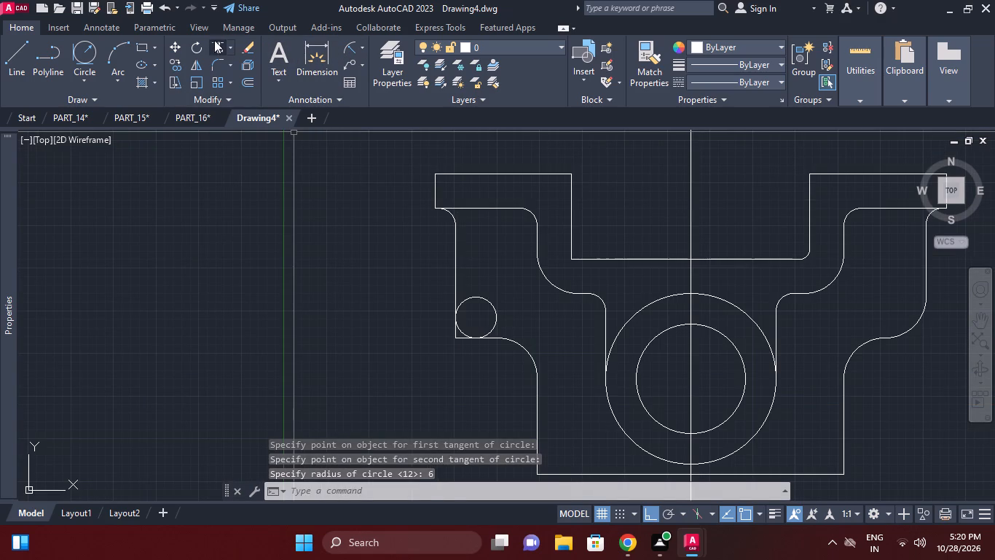
Trim the corner lines and circle to leave a radius 6 arc joining the outer left vertical line to the lower ledge.
click(214, 40)
right_click(272, 192)
click(346, 201)
scroll(449, 357, up, 2)
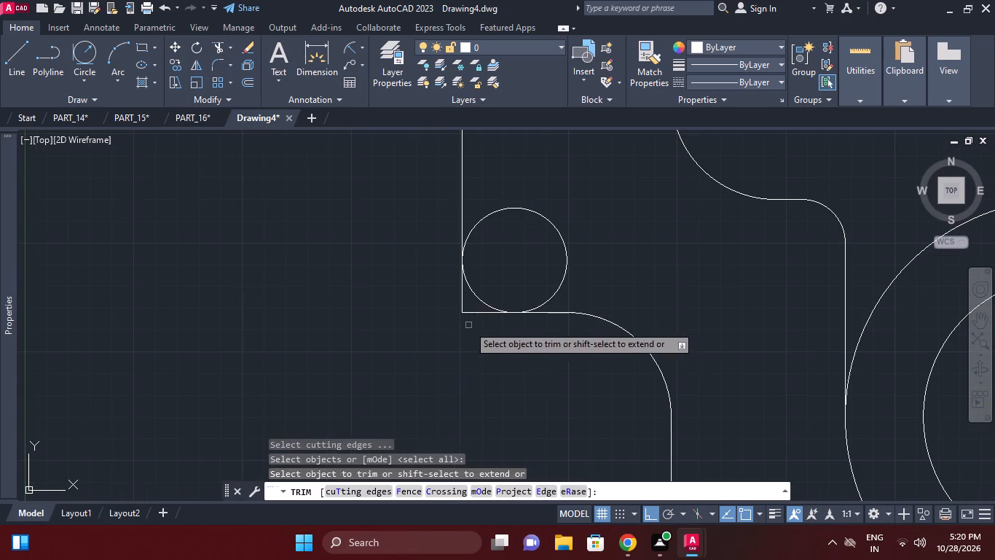
click(468, 325)
click(458, 300)
click(558, 267)
click(540, 196)
right_click(536, 196)
scroll(548, 210, down, 1)
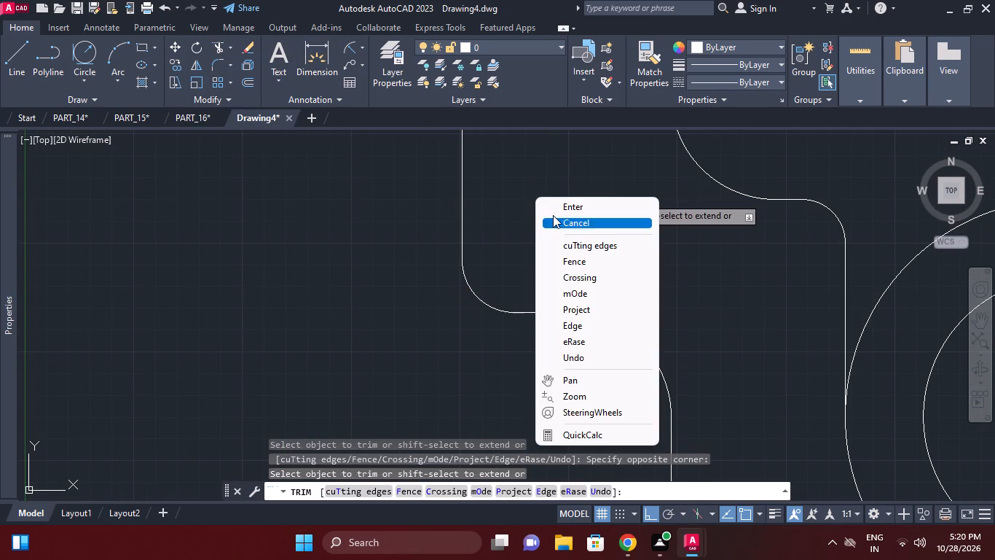
click(553, 215)
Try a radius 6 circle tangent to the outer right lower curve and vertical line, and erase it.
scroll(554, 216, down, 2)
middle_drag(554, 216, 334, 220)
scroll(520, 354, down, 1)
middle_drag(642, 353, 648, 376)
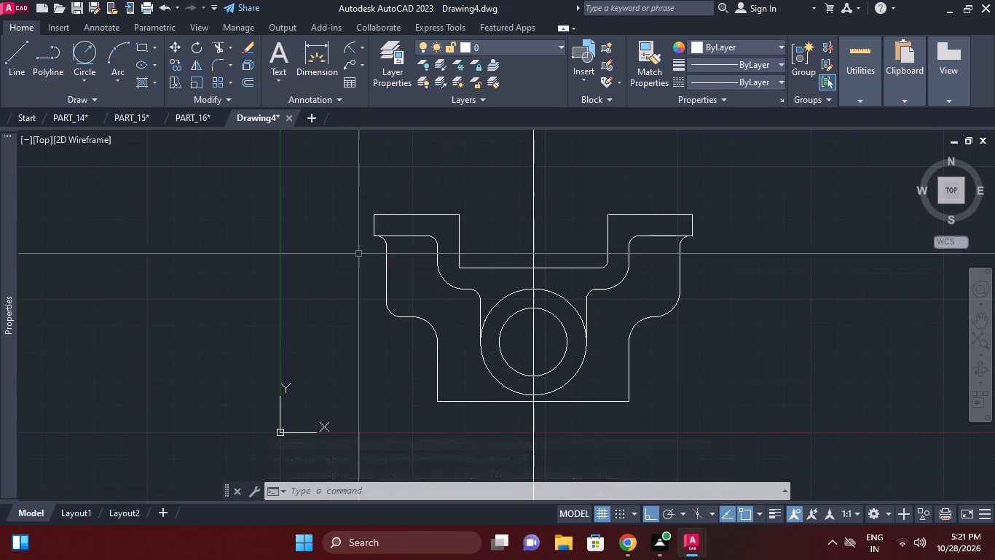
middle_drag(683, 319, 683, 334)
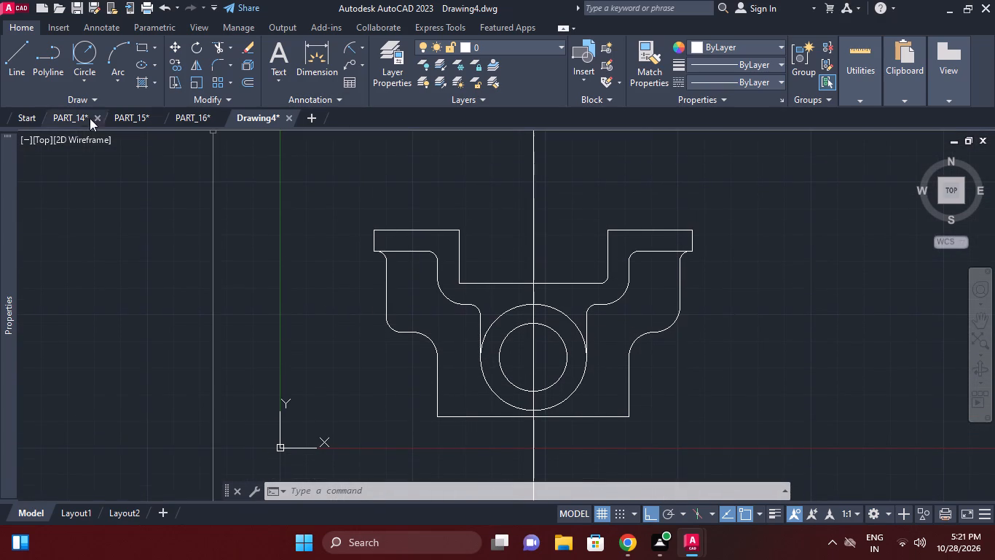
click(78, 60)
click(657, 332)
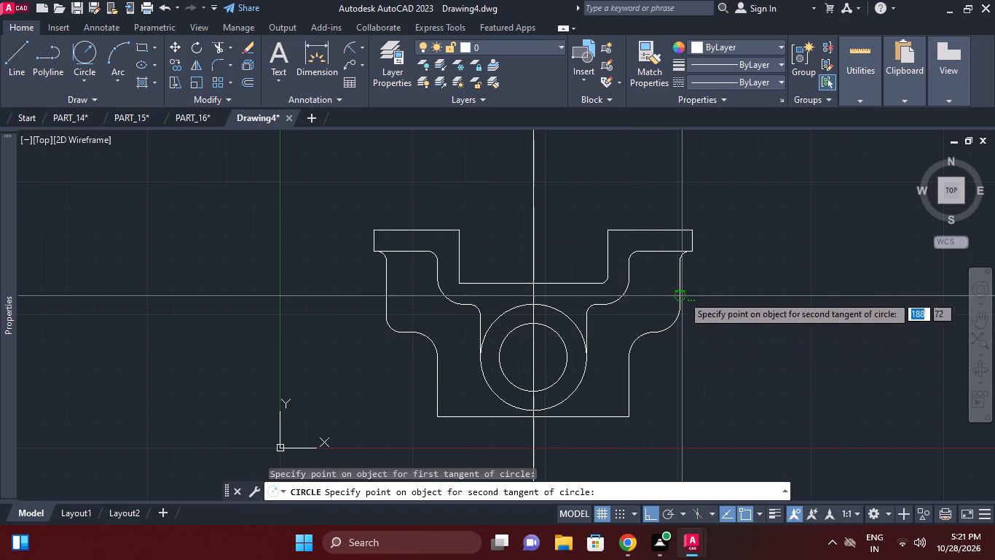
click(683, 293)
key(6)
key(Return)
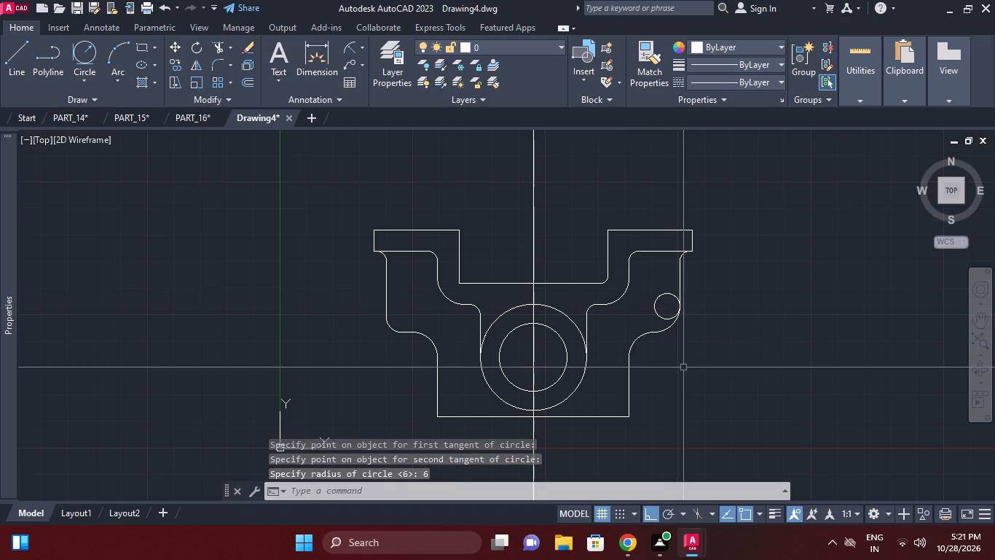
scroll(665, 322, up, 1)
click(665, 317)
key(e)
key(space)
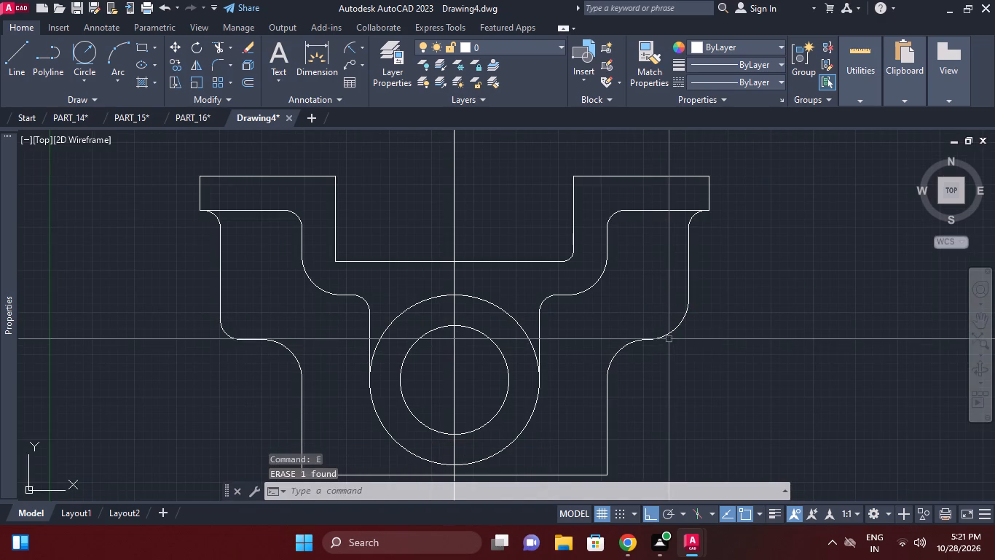
Erase the two radius 12 arcs between the outer right vertical line and the base's right side.
click(666, 332)
key(e)
key(space)
click(646, 341)
key(e)
key(space)
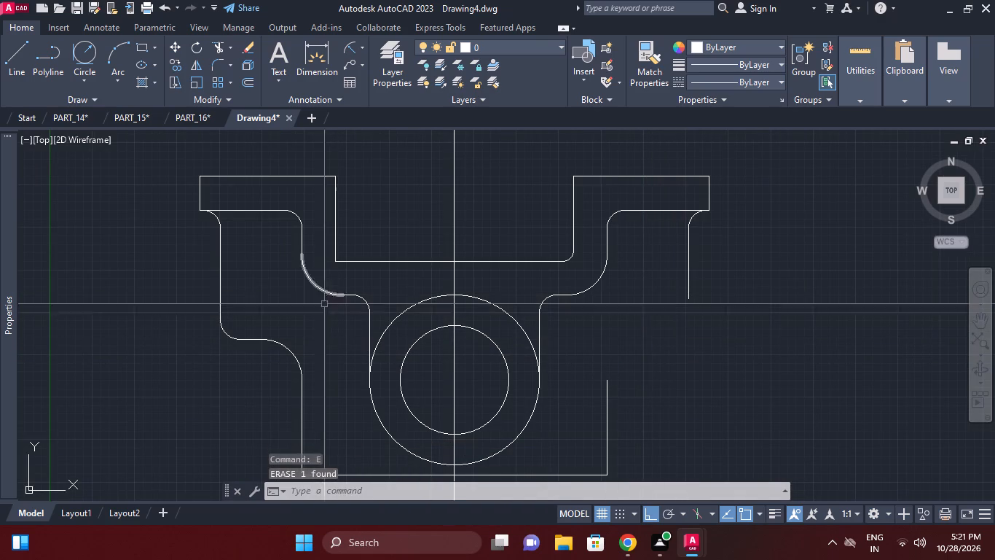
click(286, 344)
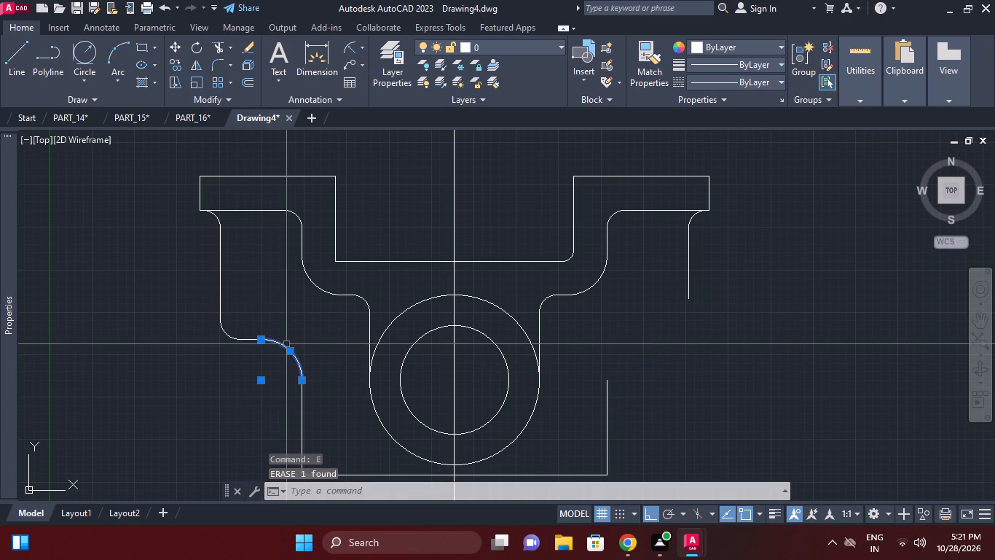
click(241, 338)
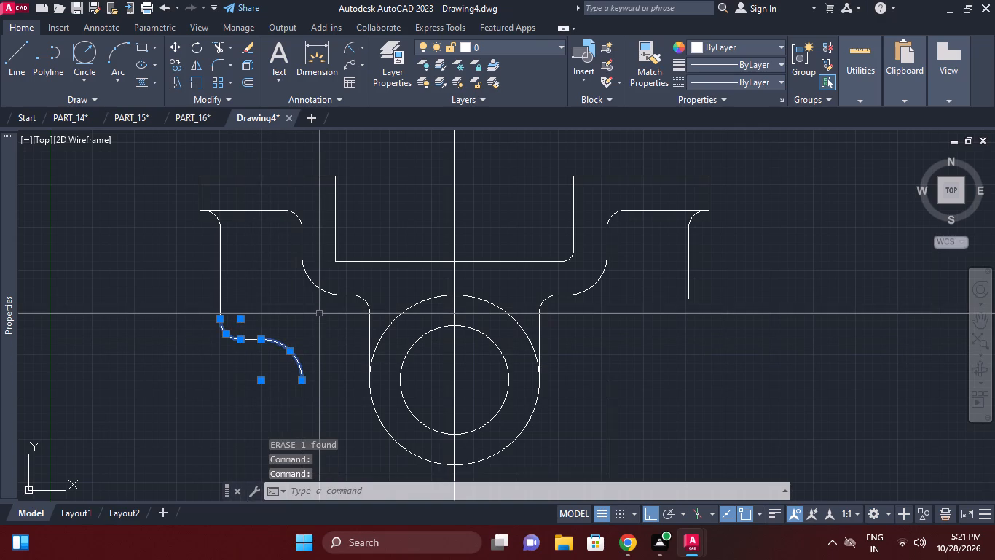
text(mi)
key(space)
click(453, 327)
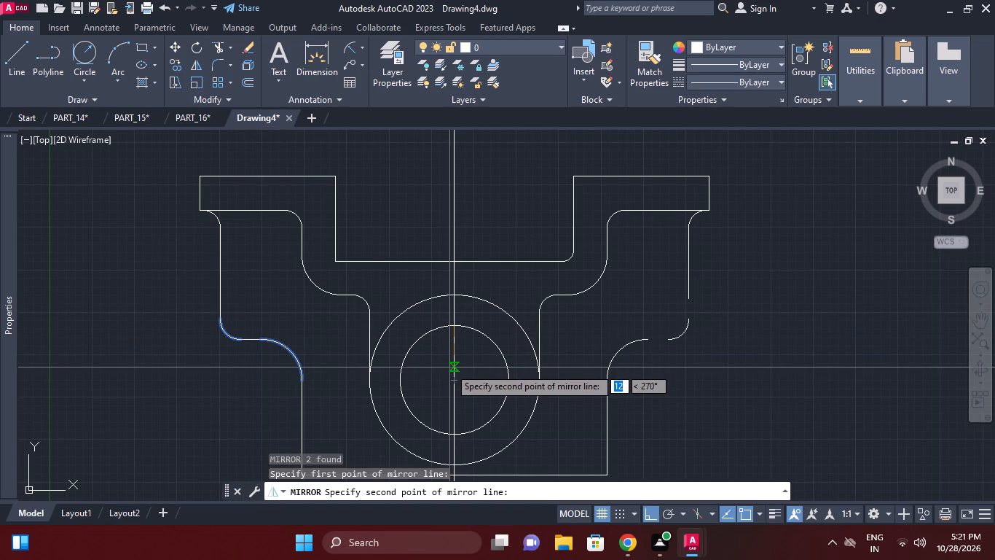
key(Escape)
Mirror the outer left radius 6 arc, short ledge line and radius 12 arc about the vertical centreline, keeping the originals.
click(233, 318)
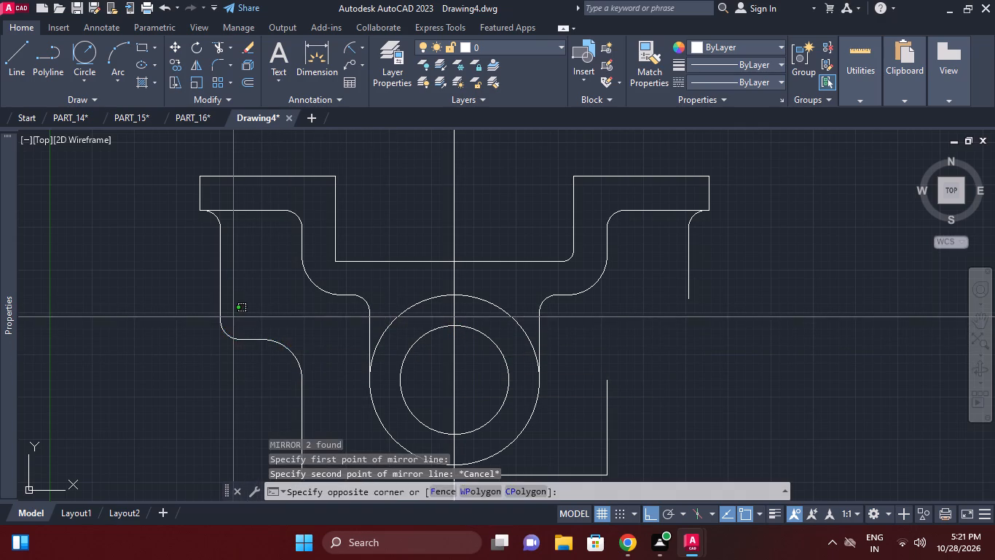
click(224, 357)
click(278, 329)
click(258, 346)
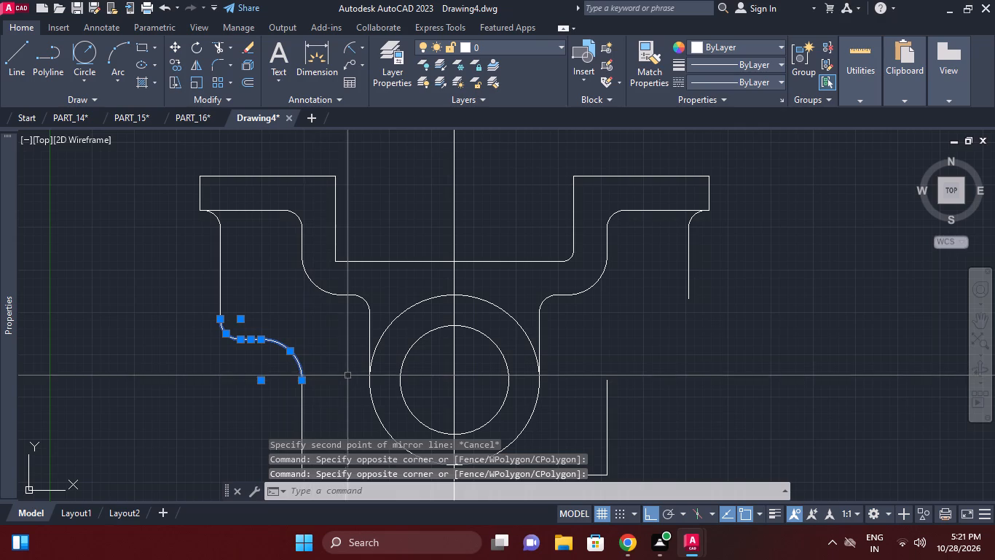
key(m)
key(i)
key(space)
click(452, 371)
click(454, 346)
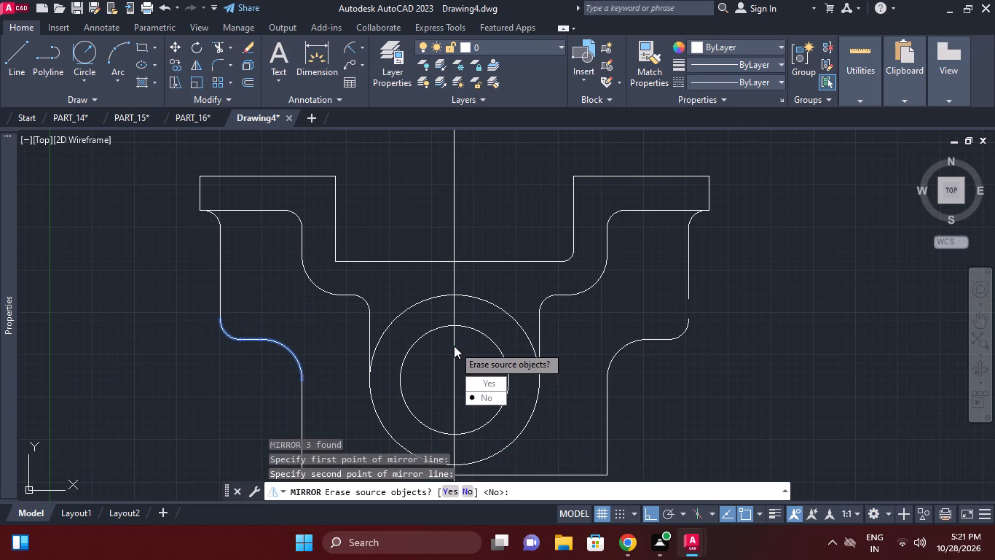
drag(471, 399, 454, 346)
scroll(676, 322, up, 1)
key(Escape)
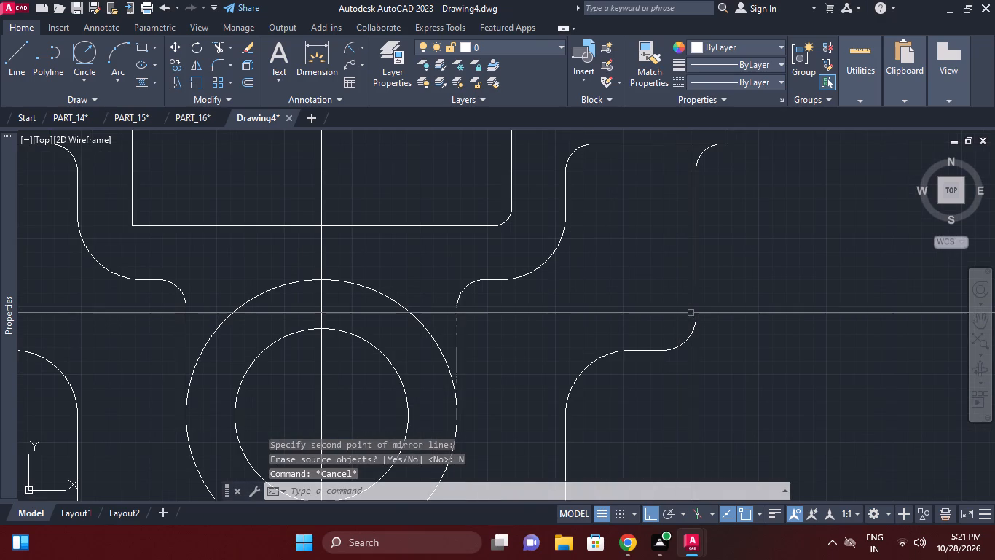
Extend the outer right vertical line down to the mirrored radius 6 arc.
text(ex)
key(space)
click(691, 322)
double_click(696, 323)
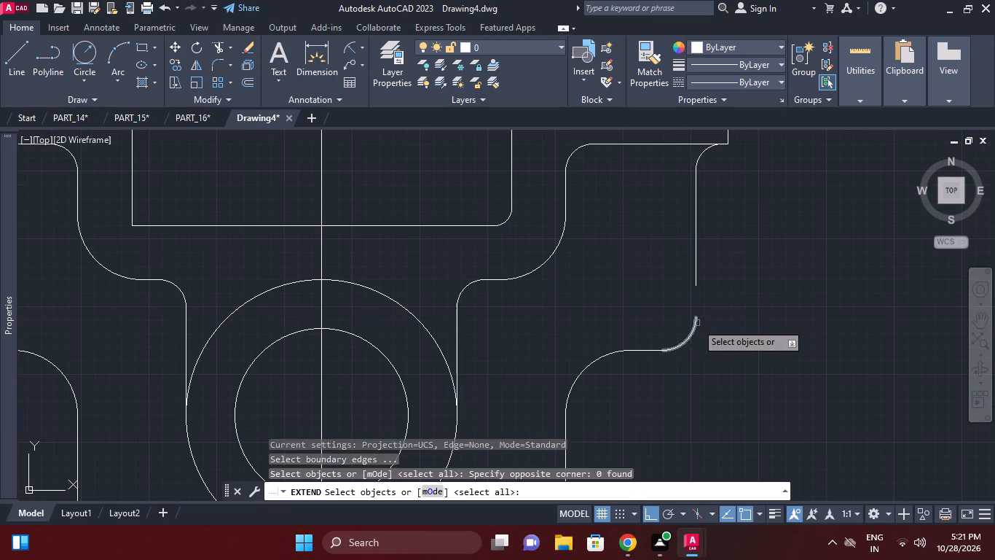
key(space)
click(701, 280)
click(688, 254)
key(Escape)
scroll(727, 277, down, 2)
key(Escape)
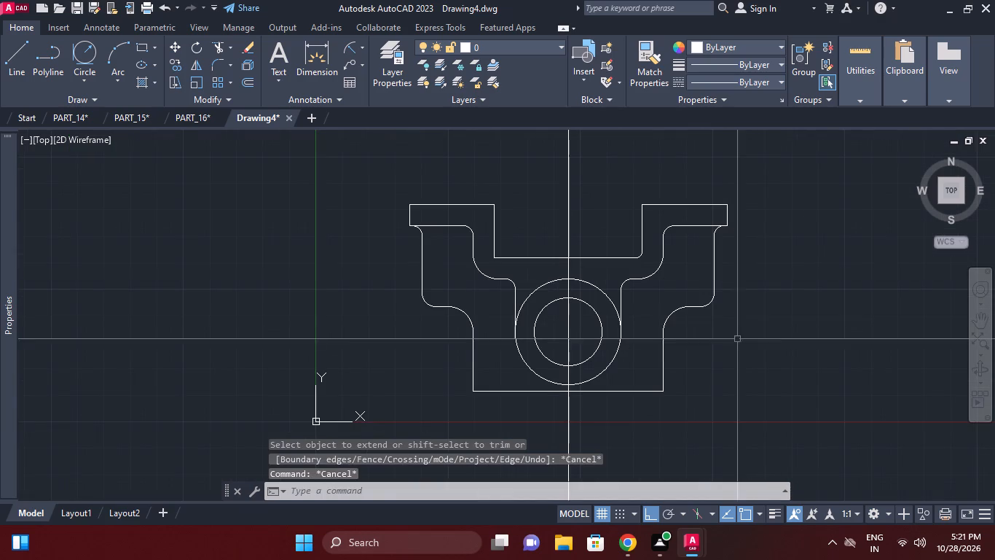
Offset the vertical centreline by 126/2 to both the left and right sides.
middle_click(758, 330)
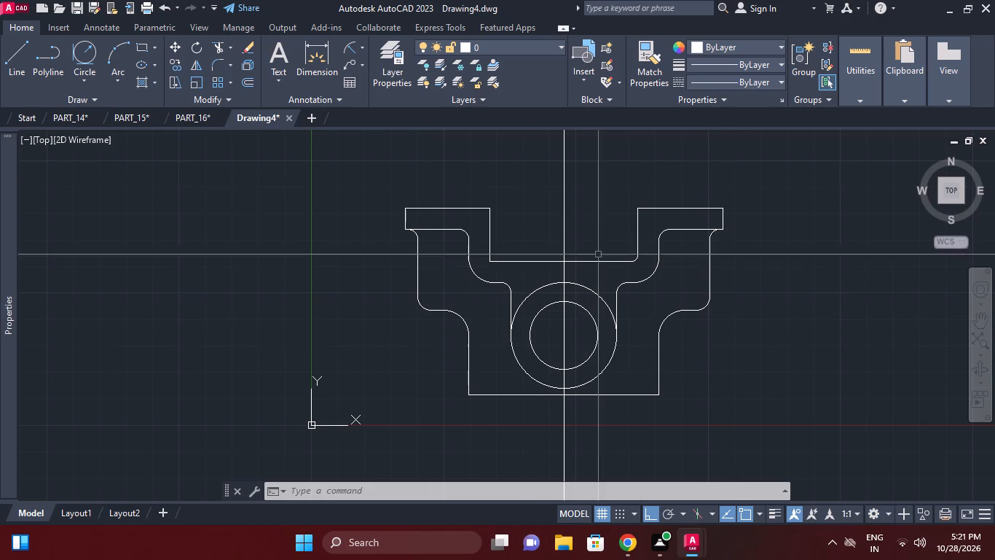
middle_drag(596, 251, 596, 258)
text(o)
key(space)
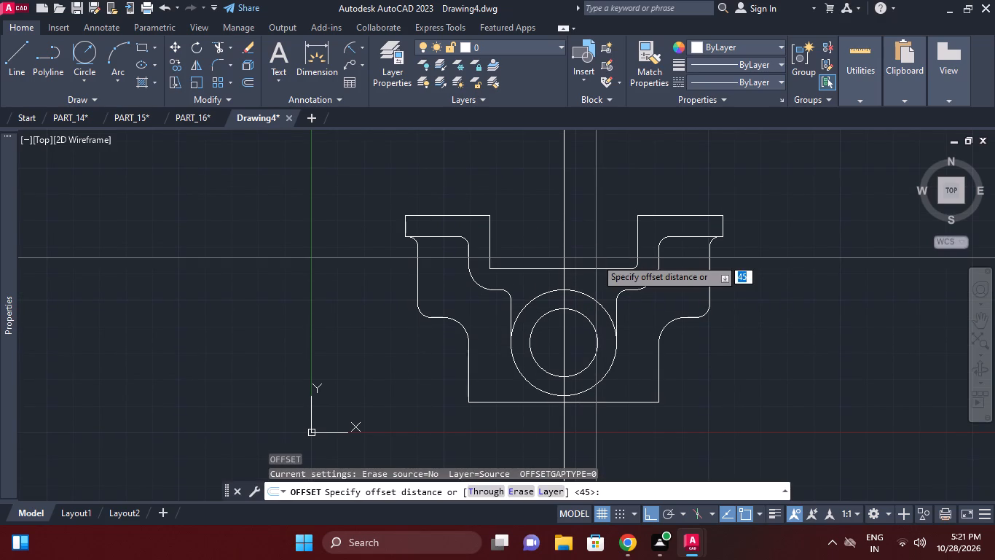
text(126/2)
key(Return)
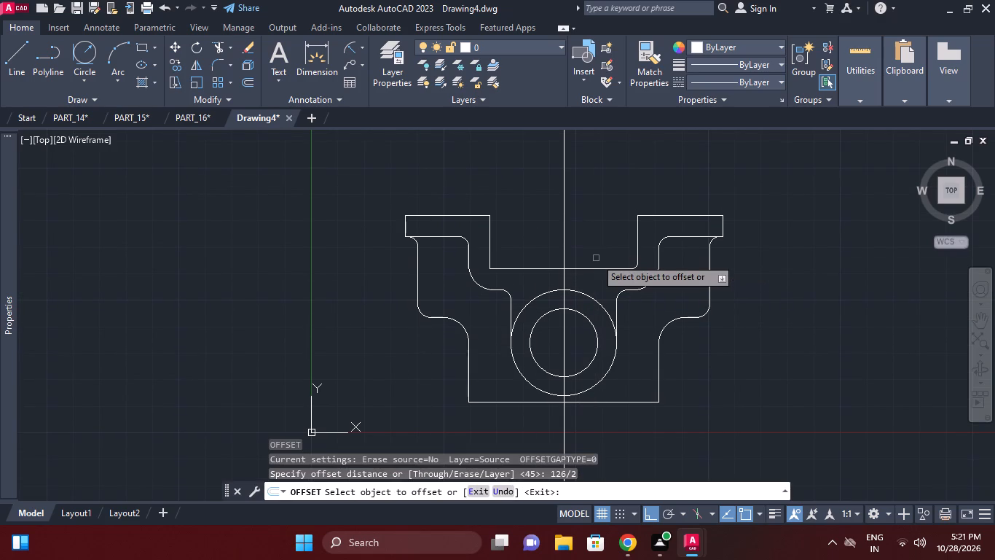
click(562, 219)
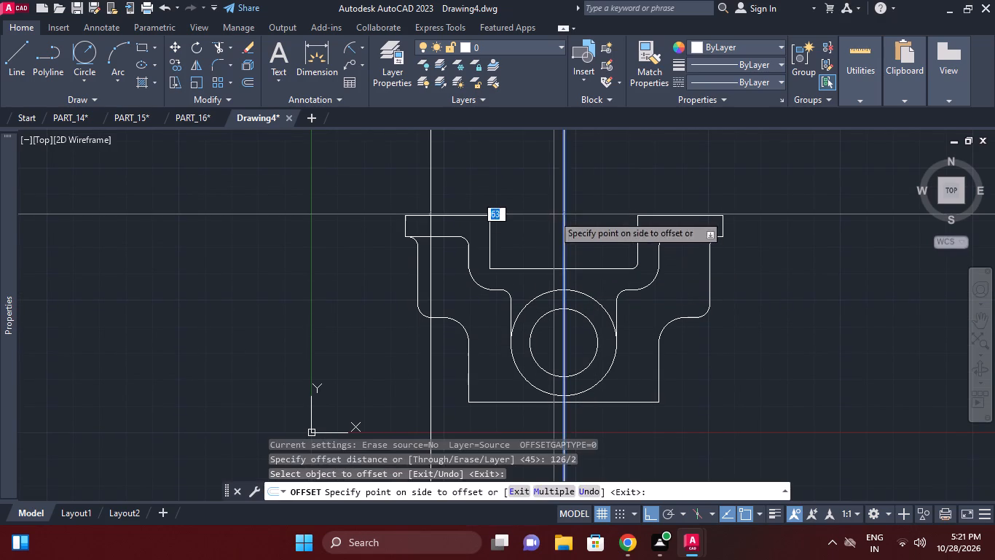
click(553, 214)
click(562, 208)
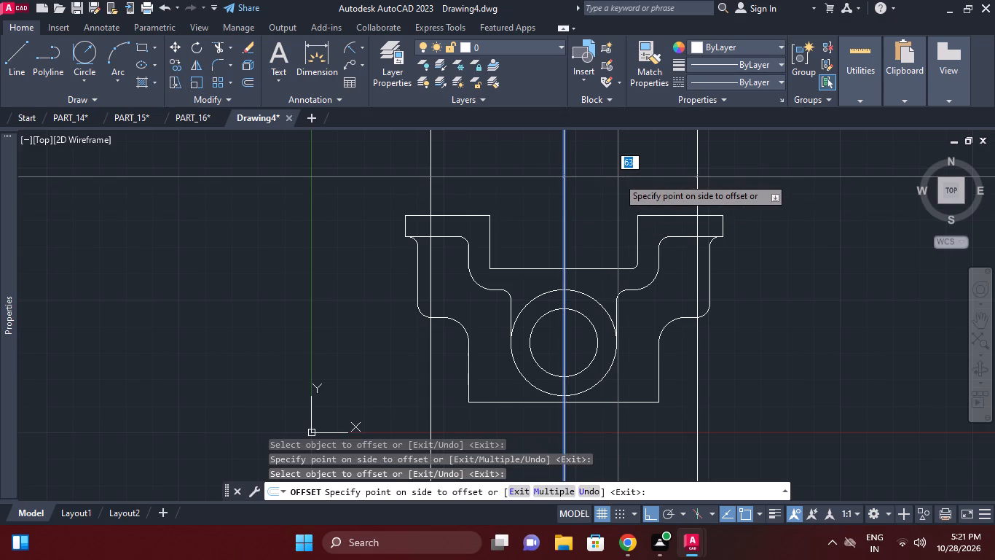
click(619, 177)
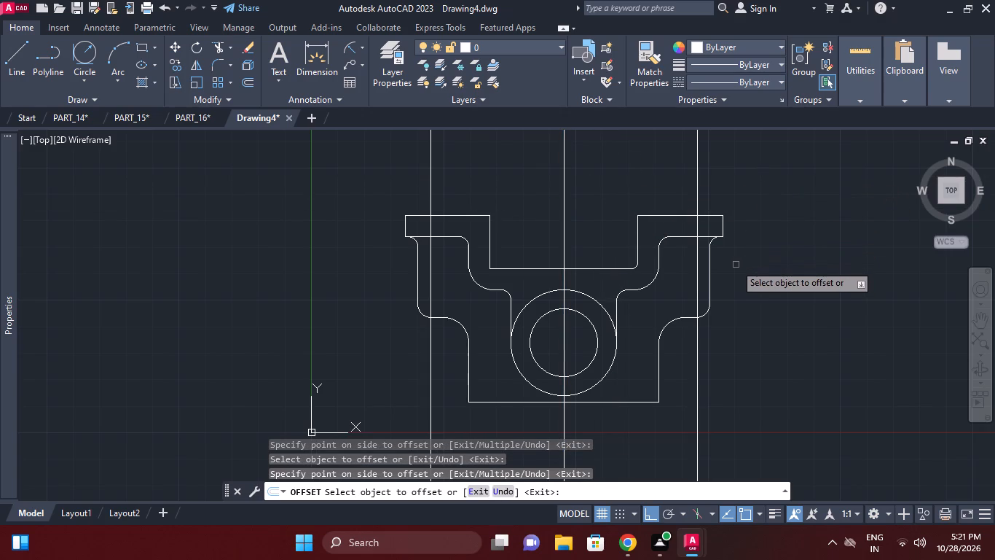
right_click(484, 203)
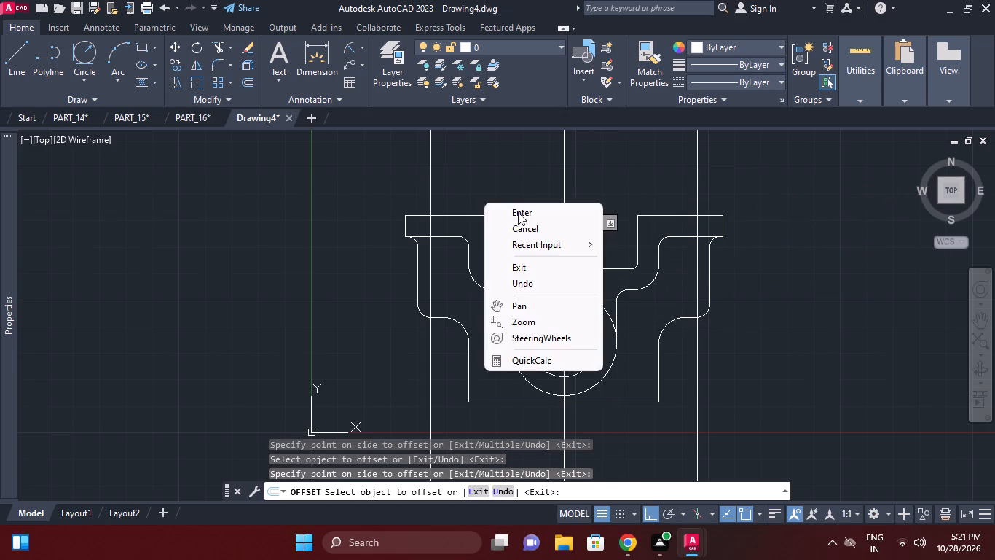
Trim the two offset vertical lines to the top and bottom edges of the left and right flanges.
click(518, 212)
click(219, 49)
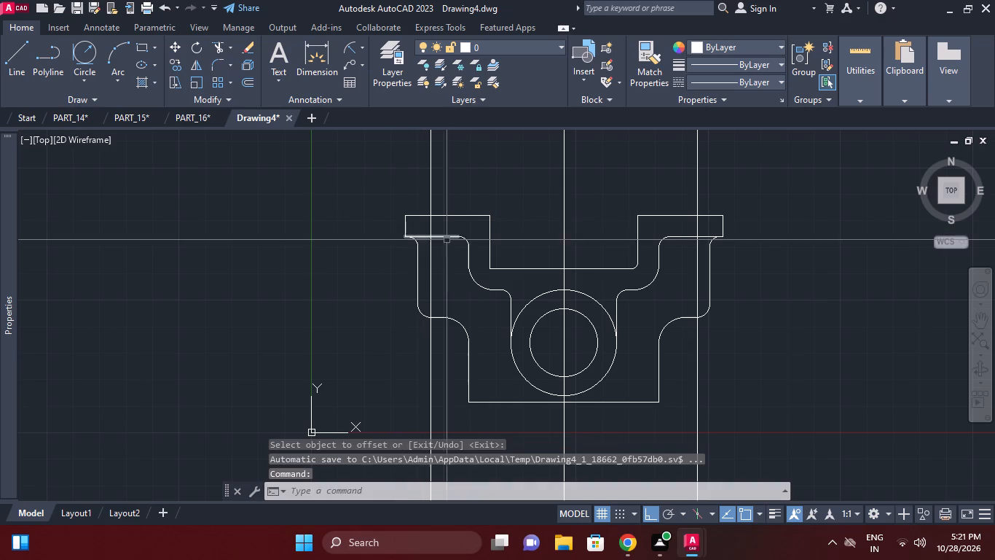
click(215, 51)
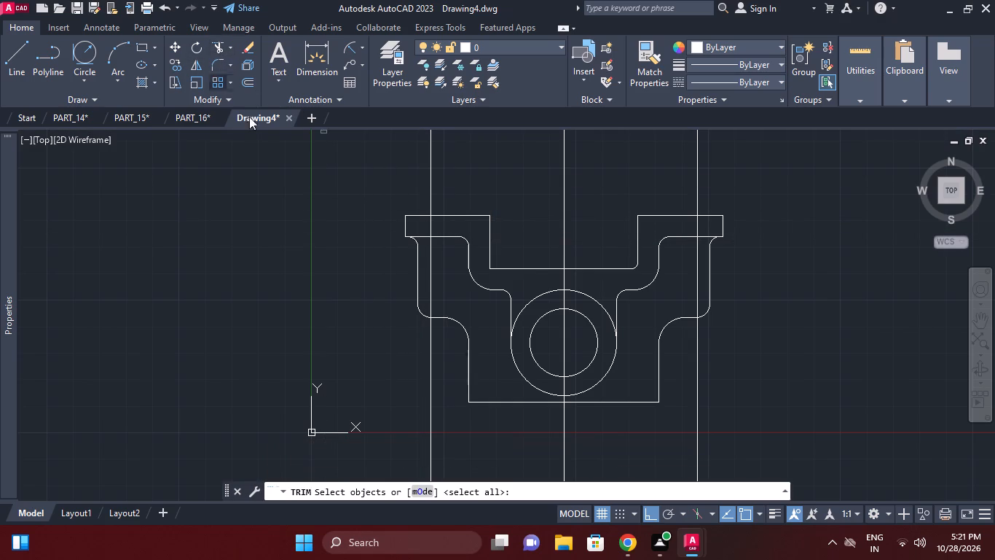
click(442, 238)
click(445, 215)
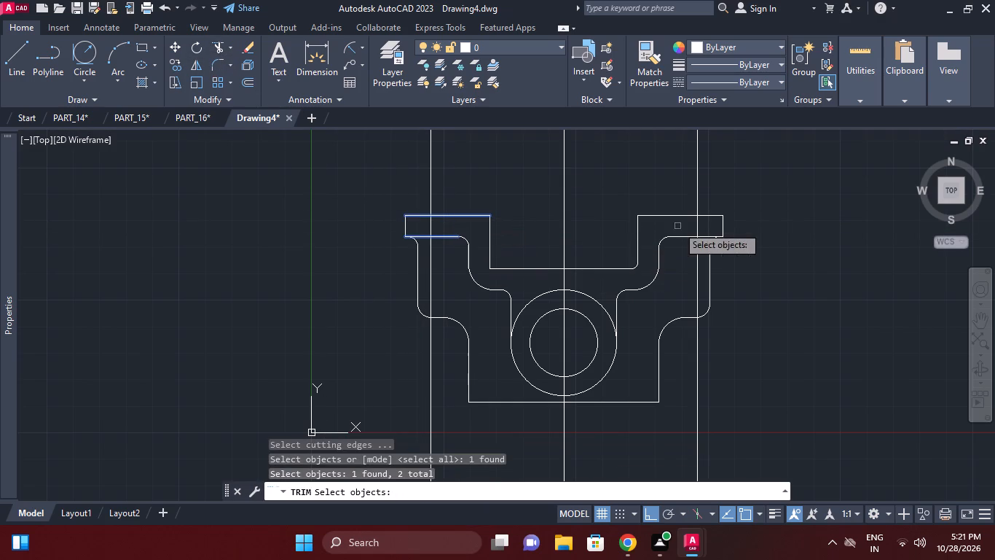
click(683, 214)
click(684, 236)
right_click(758, 232)
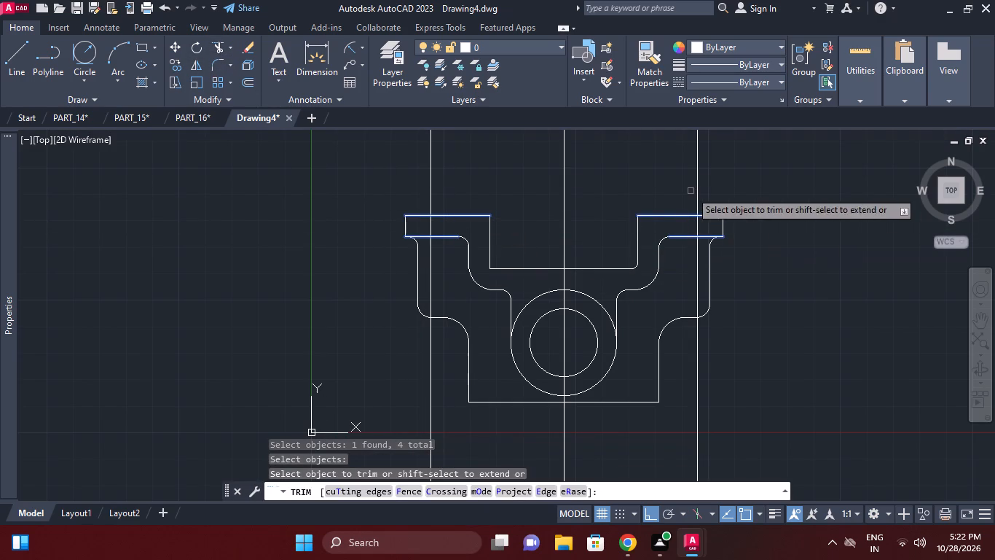
click(700, 189)
click(693, 186)
click(698, 243)
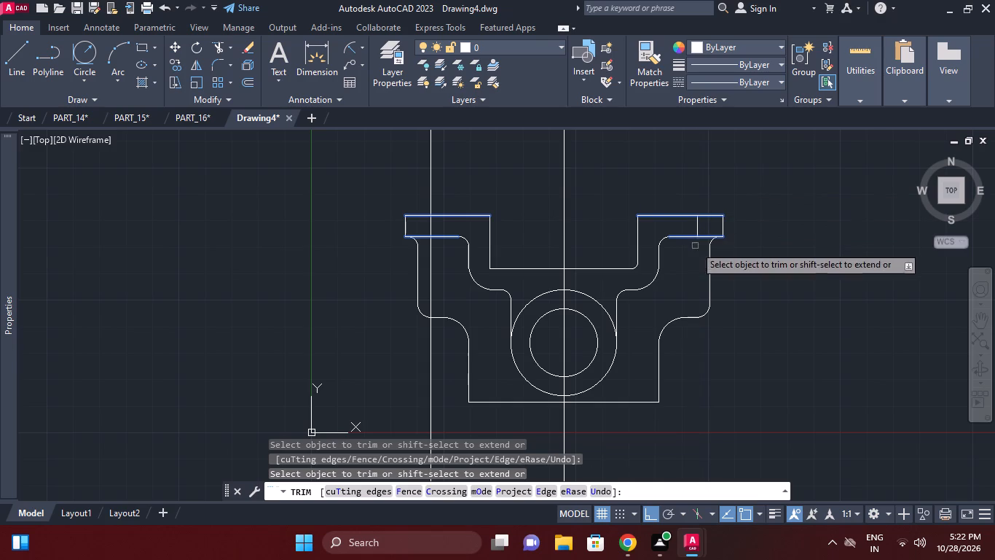
click(432, 248)
click(430, 198)
right_click(442, 190)
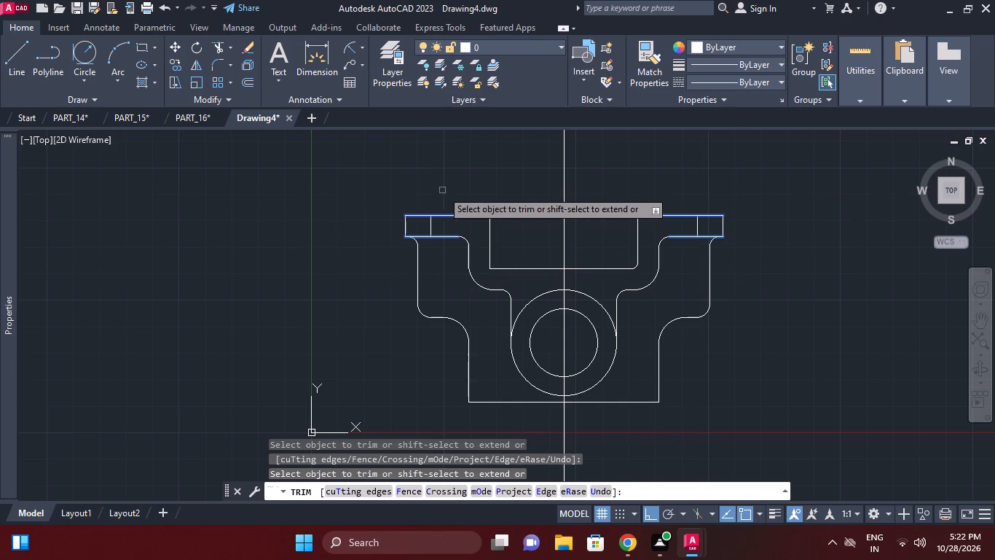
click(487, 216)
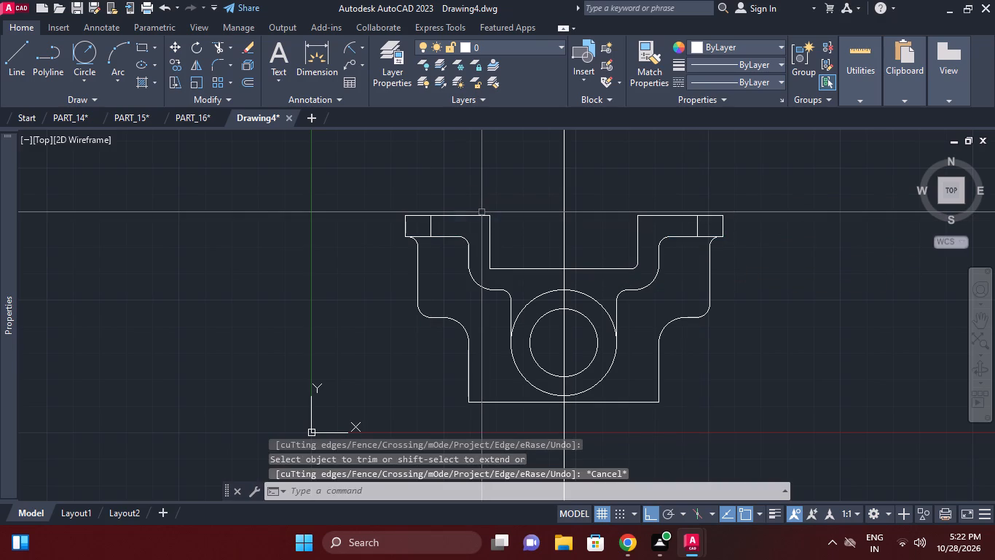
Offset the short vertical line in each flange by 5 to both sides to form the hole edges.
text(o)
key(space)
key(5)
key(Return)
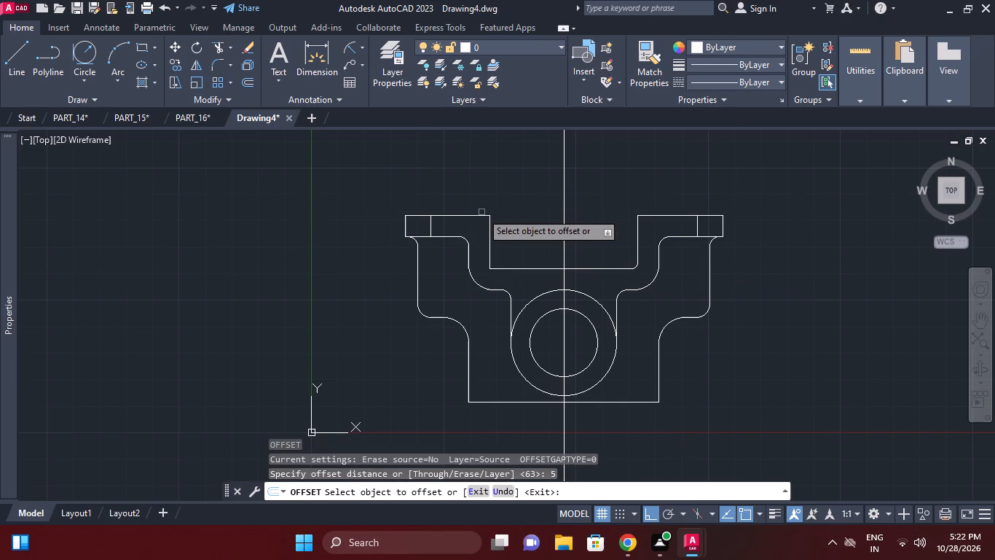
click(433, 222)
click(414, 225)
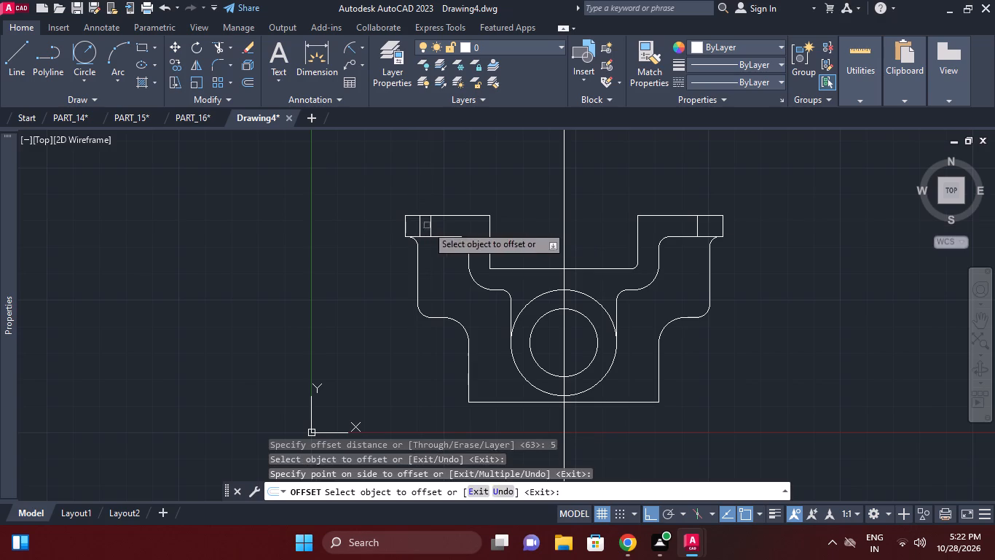
click(433, 222)
click(441, 222)
click(694, 225)
click(689, 225)
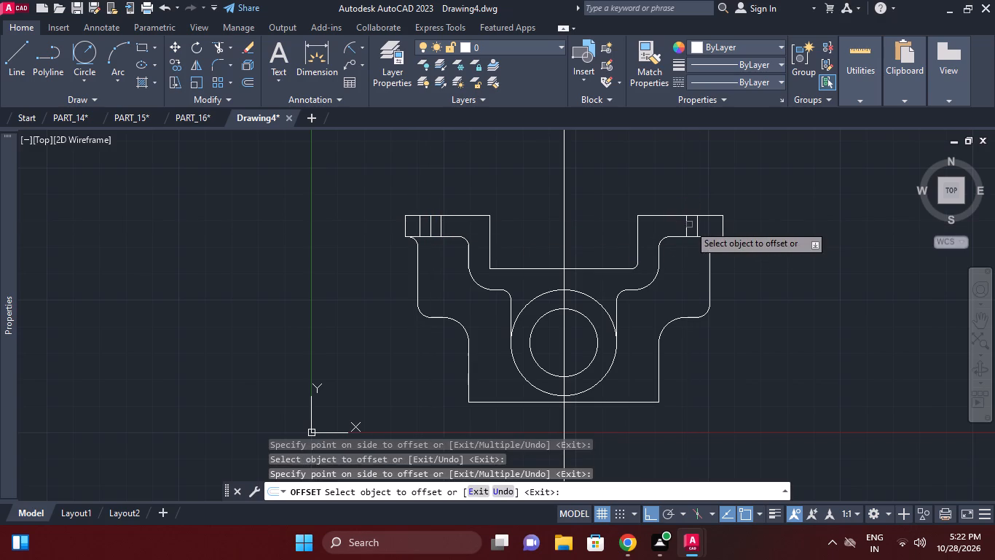
click(695, 225)
click(703, 225)
right_click(787, 219)
click(814, 243)
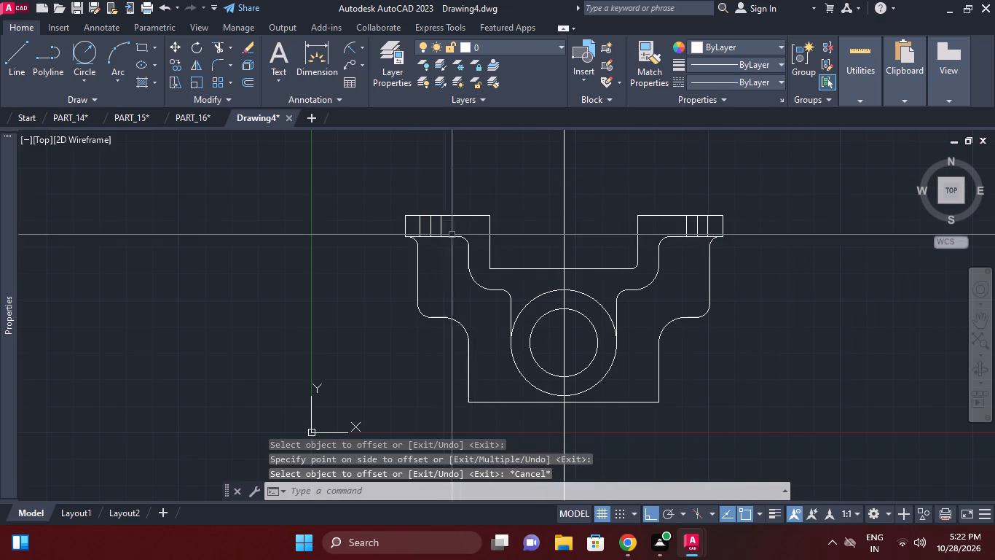
Change the colour of the middle line of the hole in each flange to red.
scroll(428, 219, up, 1)
click(430, 224)
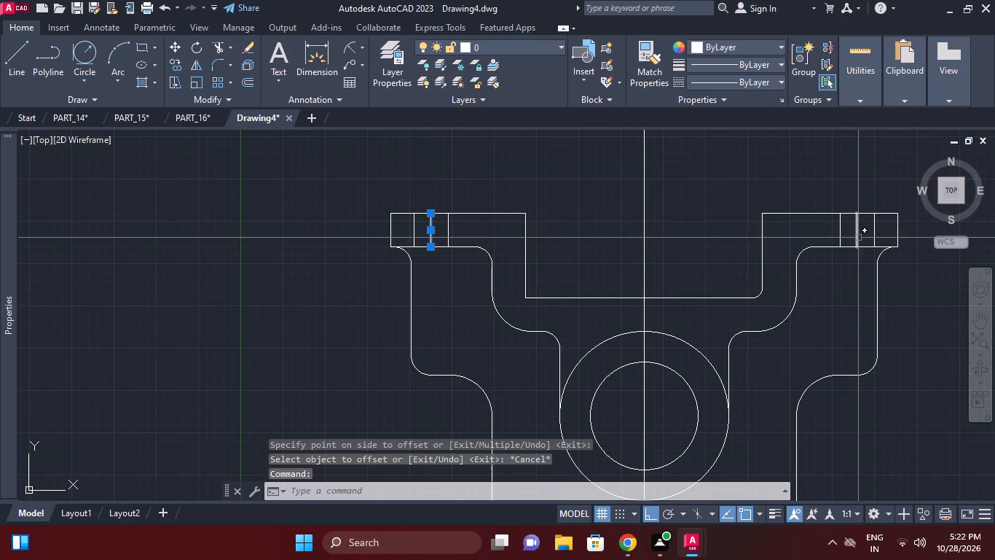
click(859, 237)
click(744, 43)
click(697, 190)
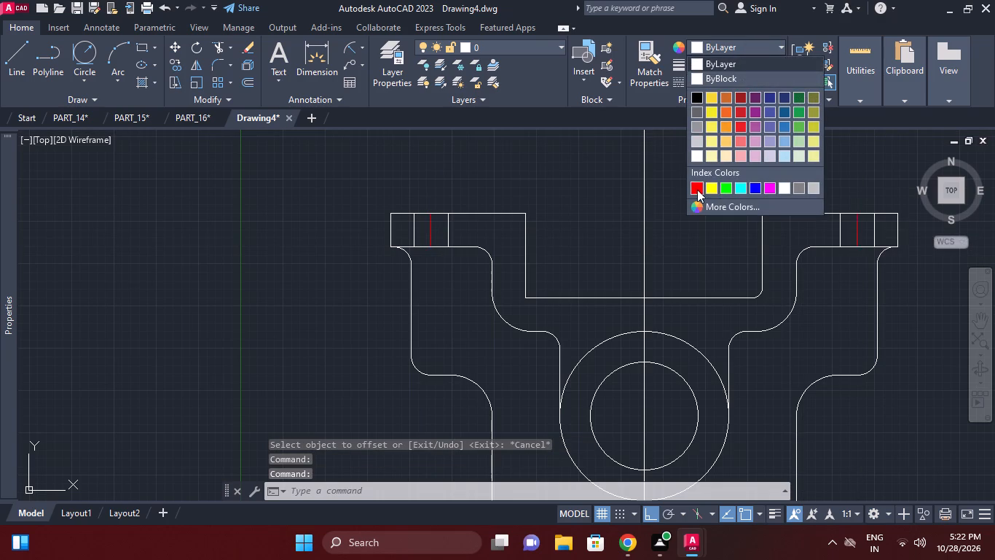
right_click(562, 246)
click(611, 403)
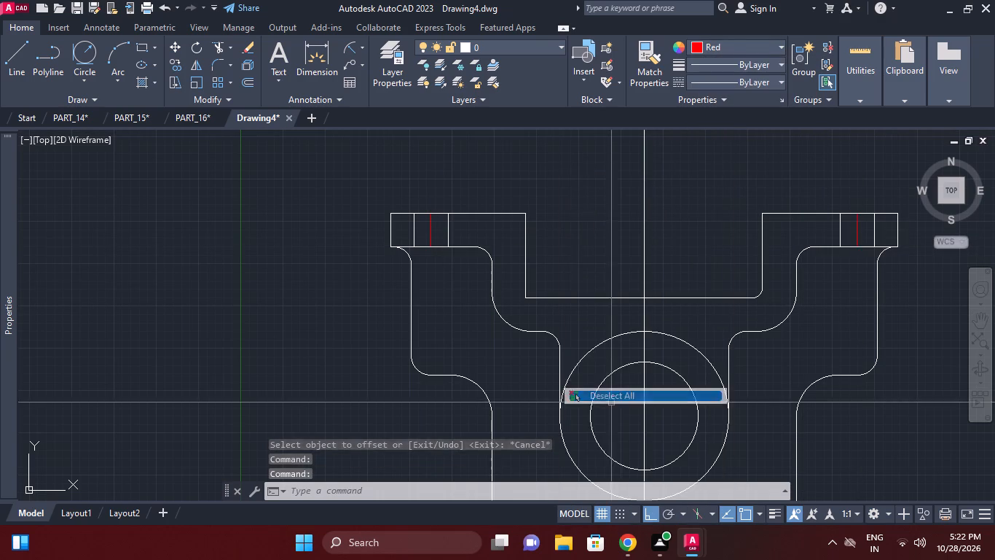
Change the colour of the four hole edge lines in both flanges to green.
scroll(417, 228, up, 1)
click(395, 192)
click(425, 255)
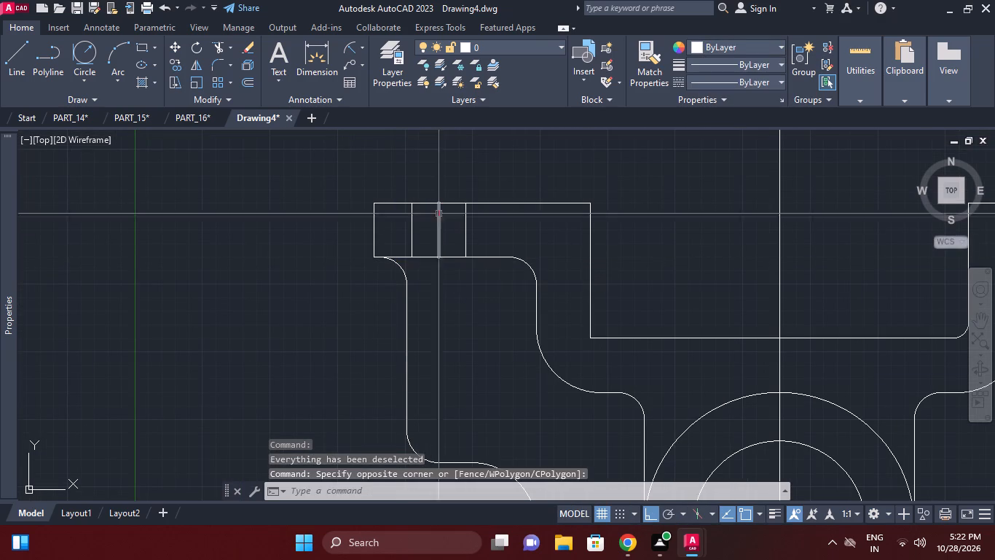
click(412, 221)
click(489, 225)
click(449, 215)
middle_drag(532, 238, 289, 216)
scroll(522, 241, down, 1)
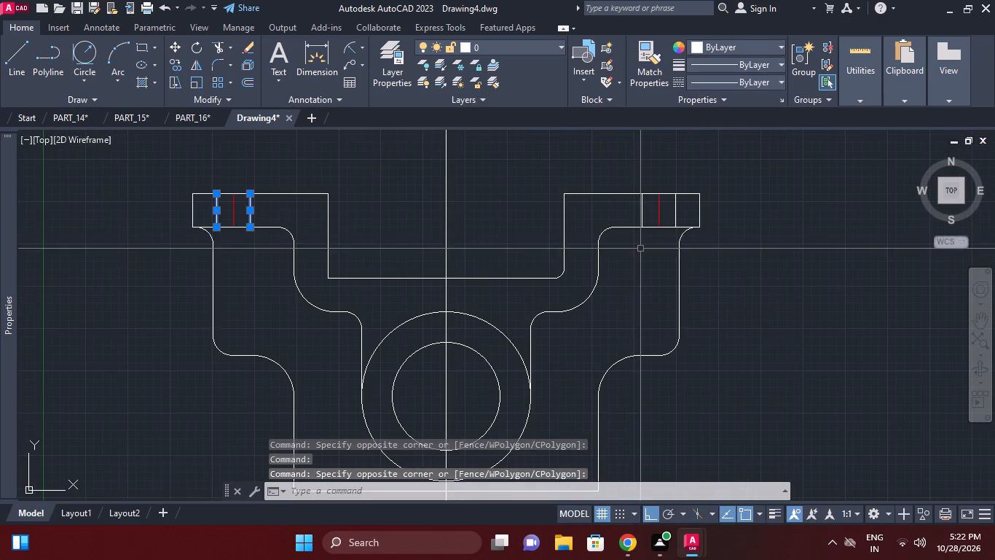
scroll(646, 217, up, 1)
click(646, 214)
click(637, 210)
click(688, 208)
click(685, 196)
click(696, 192)
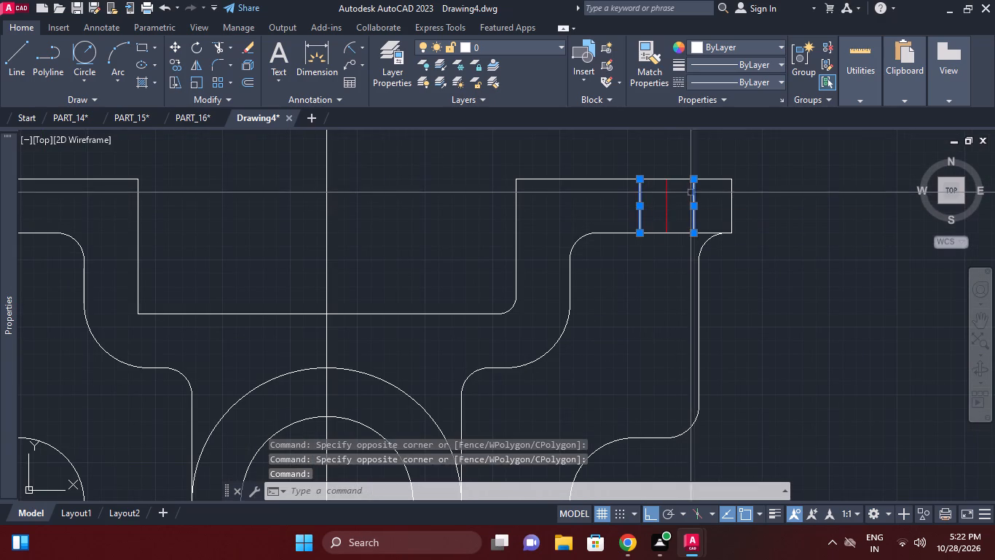
click(743, 48)
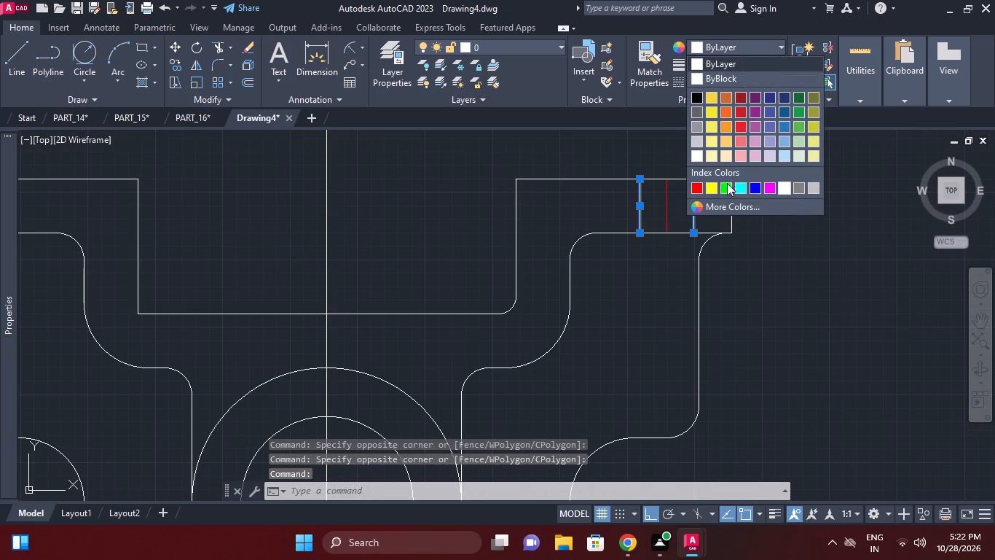
click(694, 184)
click(748, 52)
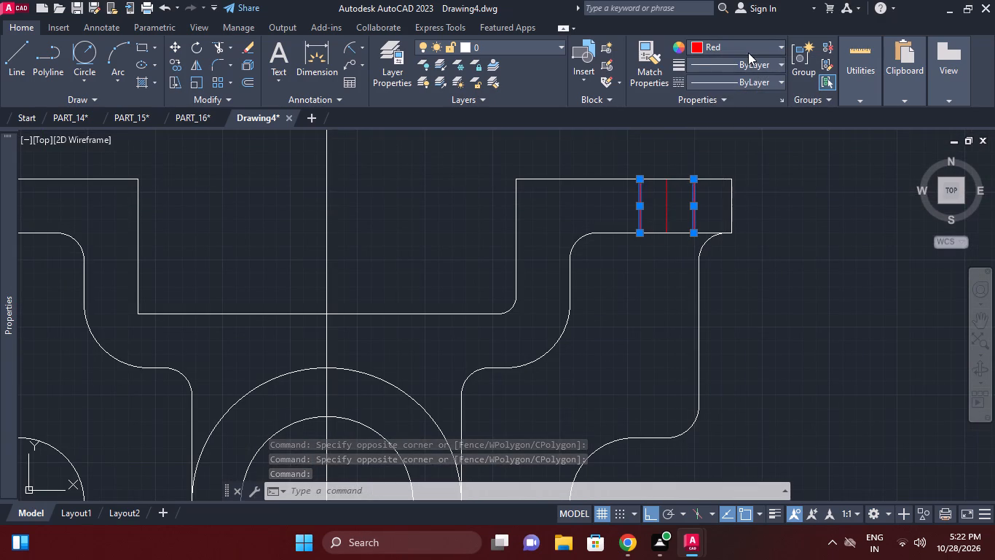
click(730, 188)
middle_drag(830, 234, 825, 234)
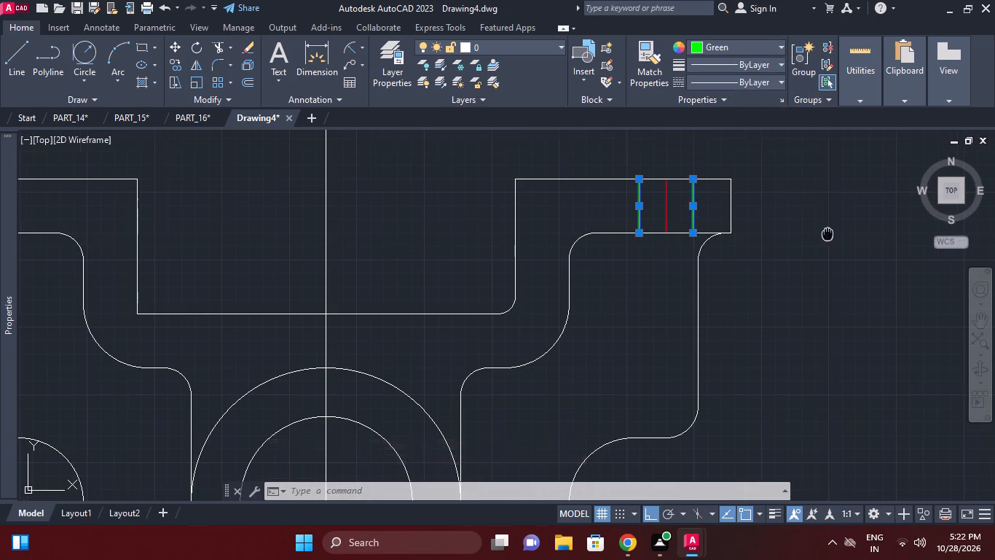
middle_drag(825, 234, 770, 211)
scroll(809, 230, down, 2)
right_click(764, 174)
click(822, 392)
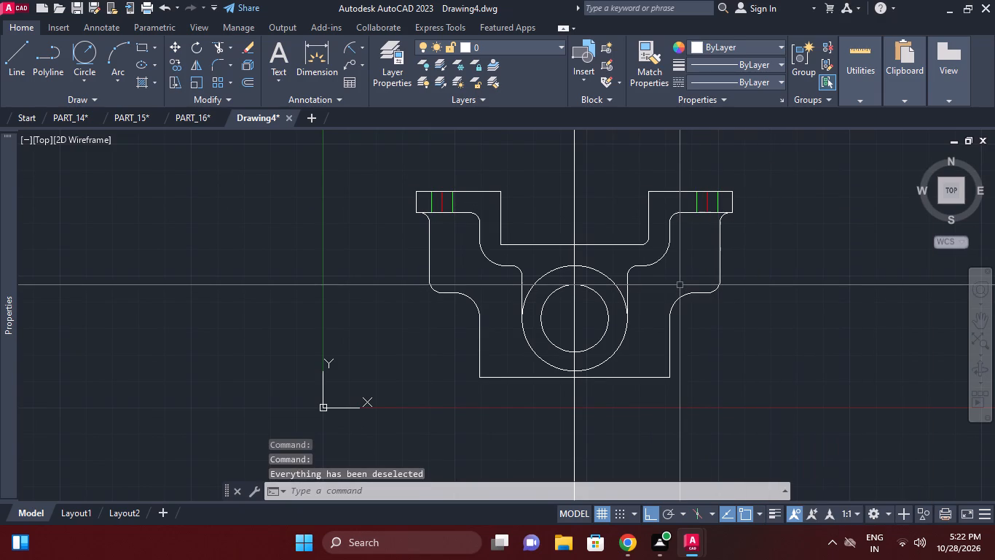
Hatch the outer end area of both flanges, beyond the outer green lines, at a pattern scale of 26.
middle_drag(701, 285, 729, 271)
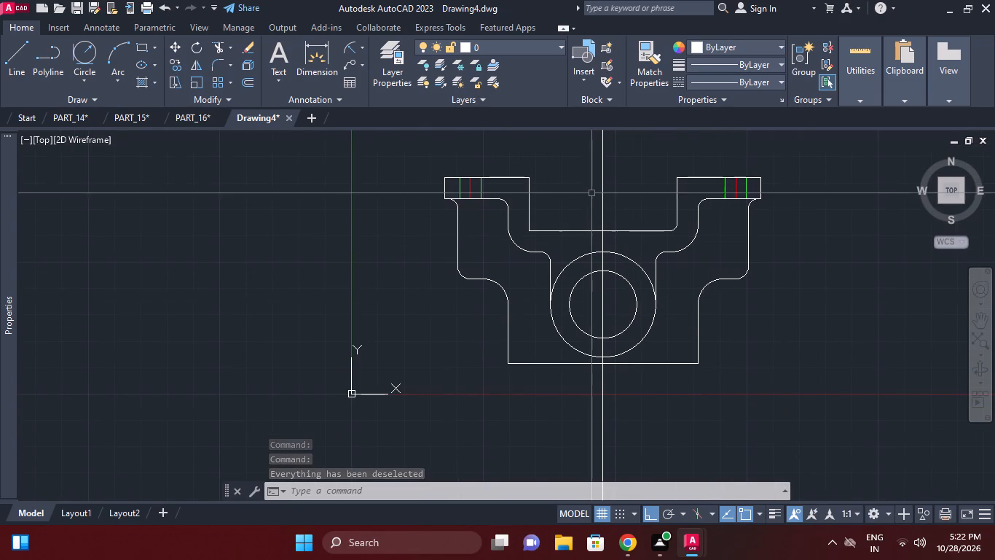
middle_drag(650, 211, 656, 197)
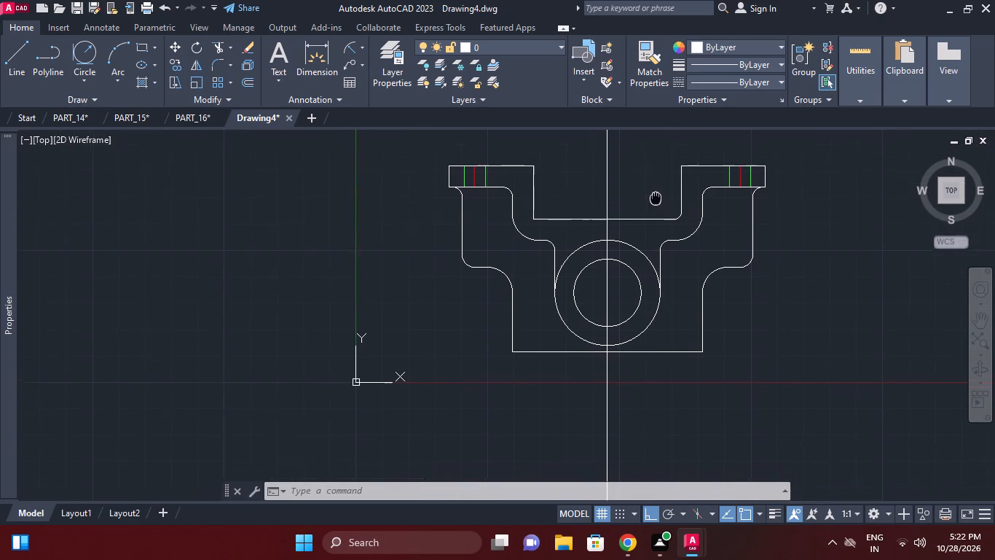
middle_drag(656, 197, 659, 192)
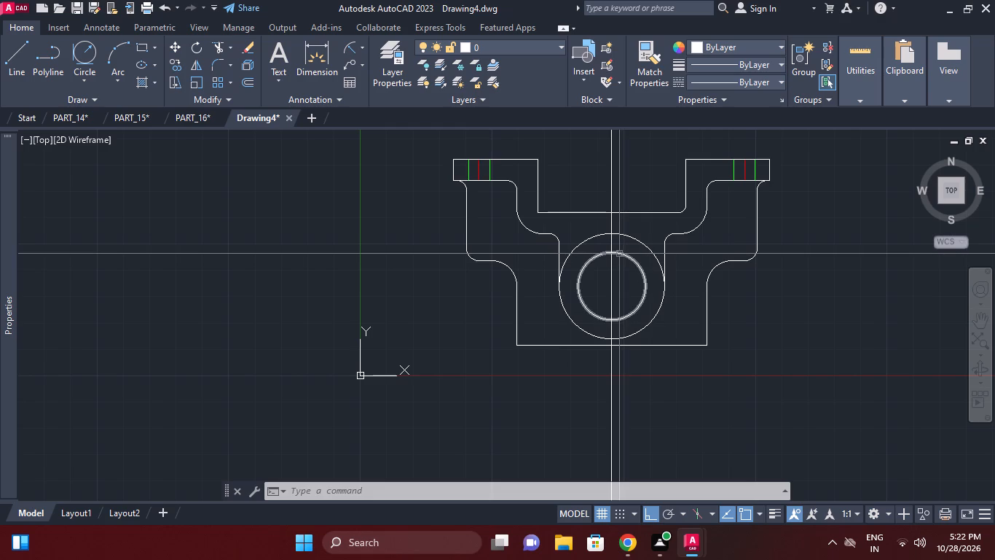
text(h)
key(space)
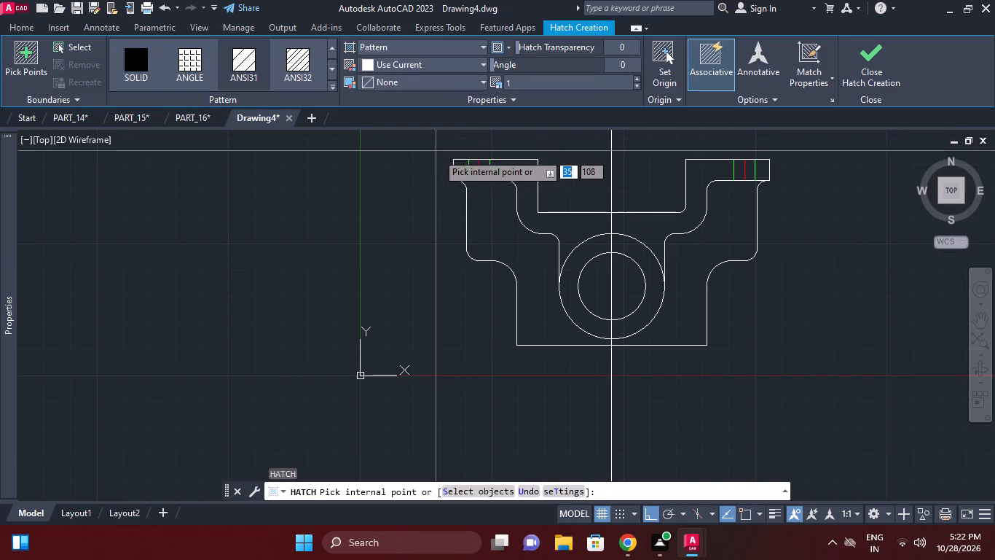
click(458, 170)
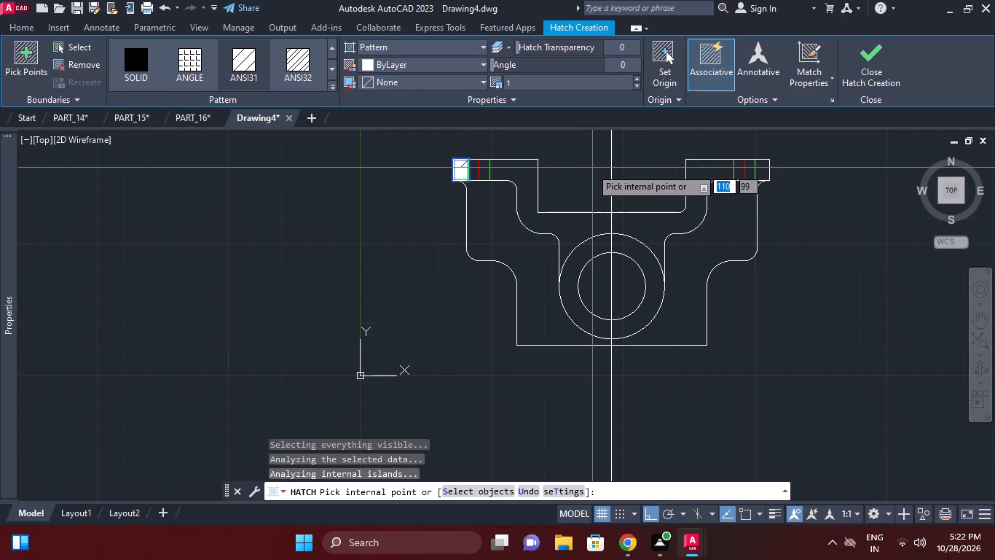
click(760, 169)
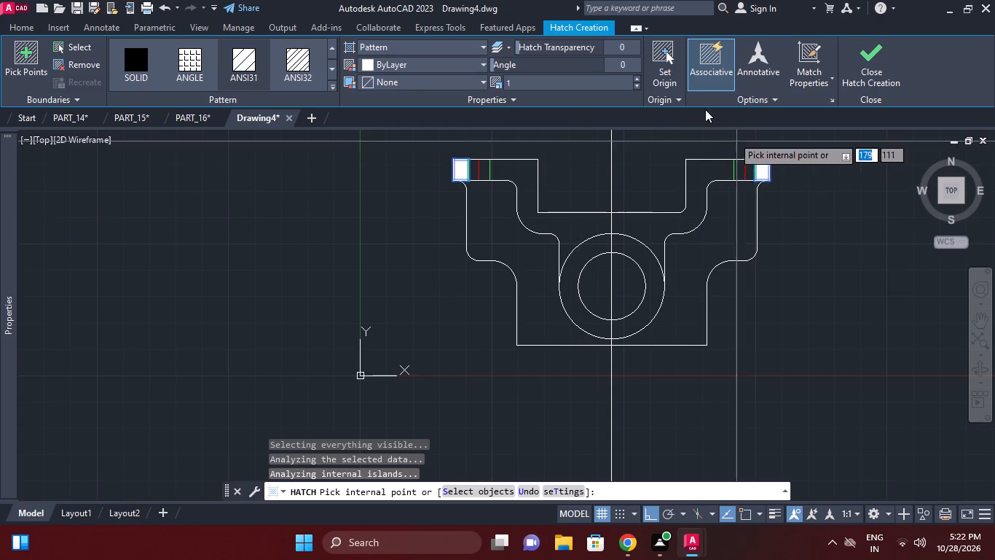
click(635, 77)
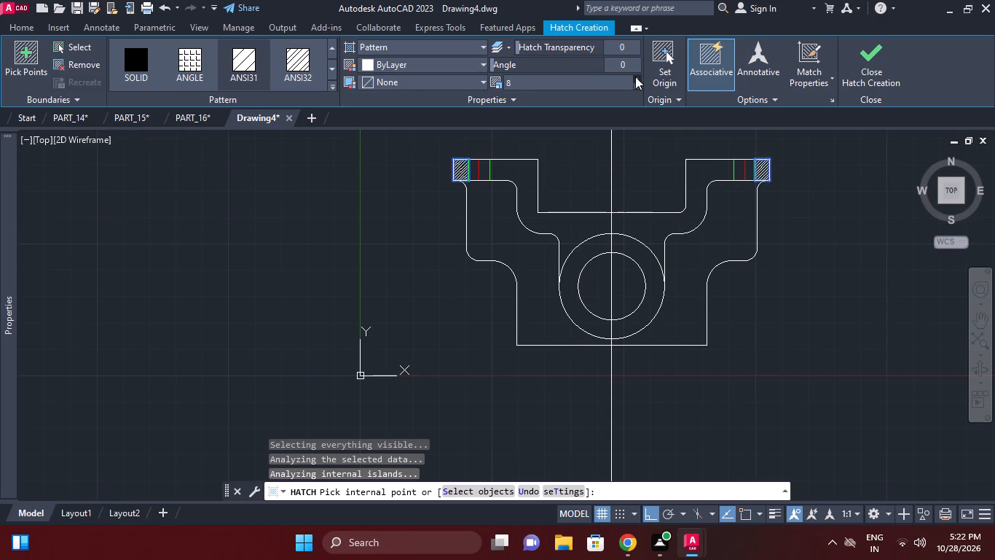
key(Escape)
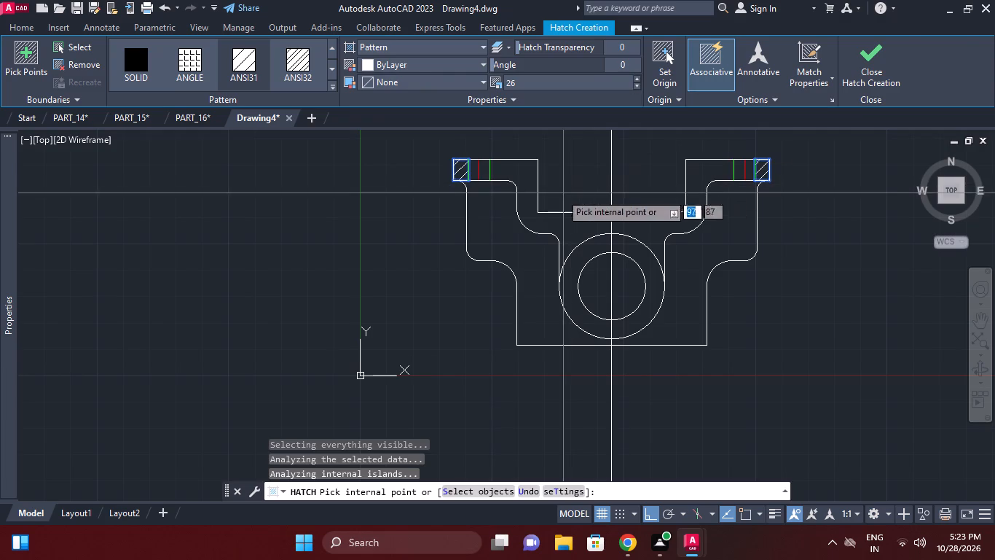
key(Escape)
key(Escape)
Draw a slanted line across the left flange from the inner end of its straight bottom edge to its top edge.
middle_drag(530, 178, 530, 186)
scroll(530, 186, up, 1)
key(l)
key(space)
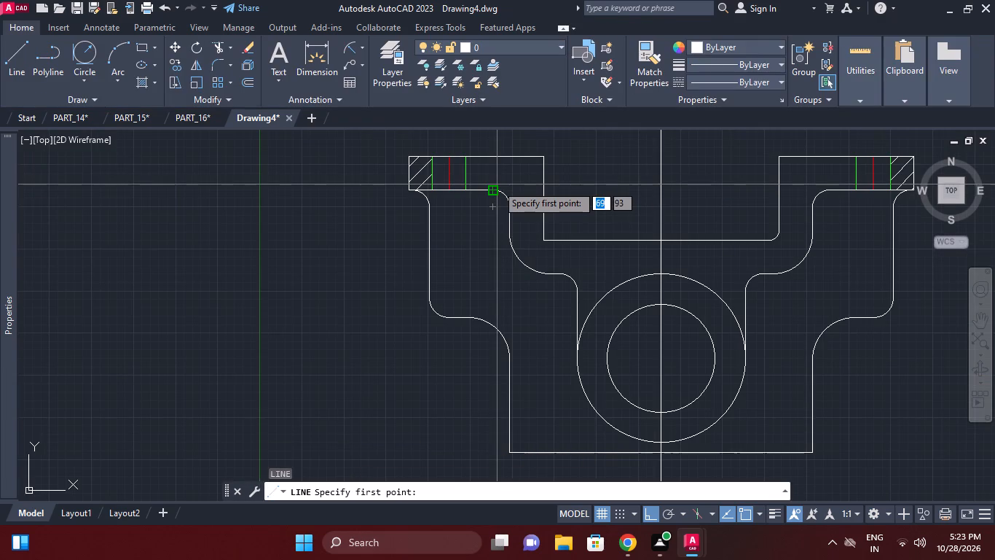
click(497, 186)
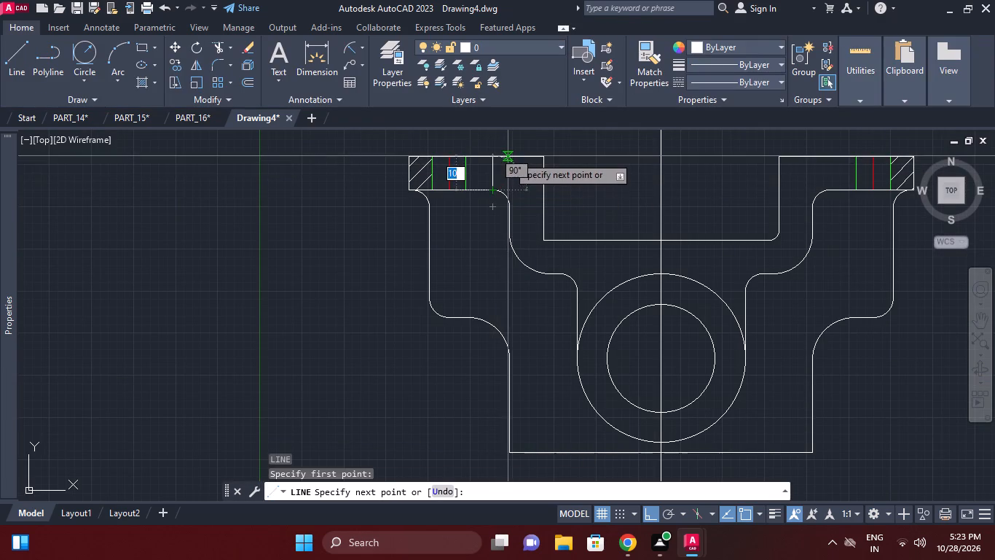
click(514, 155)
key(Escape)
Mirror the slanted line about the vertical centreline onto the right flange, keeping the original.
click(506, 166)
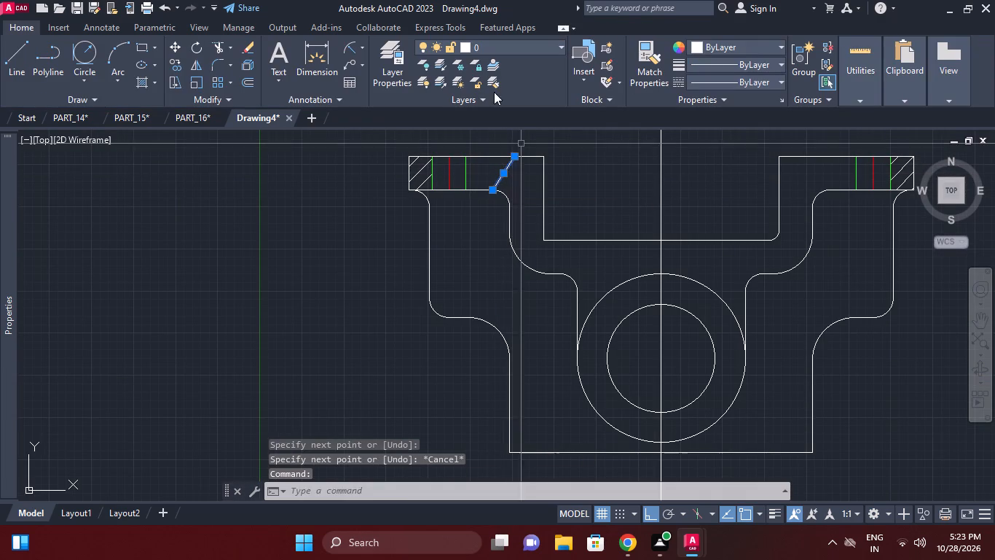
click(197, 63)
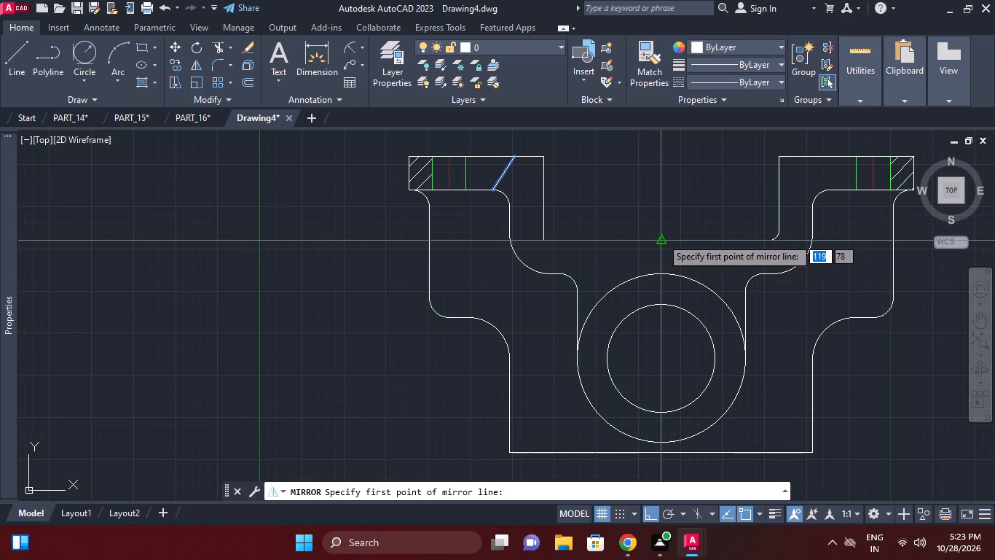
click(661, 238)
click(661, 273)
drag(701, 321, 660, 273)
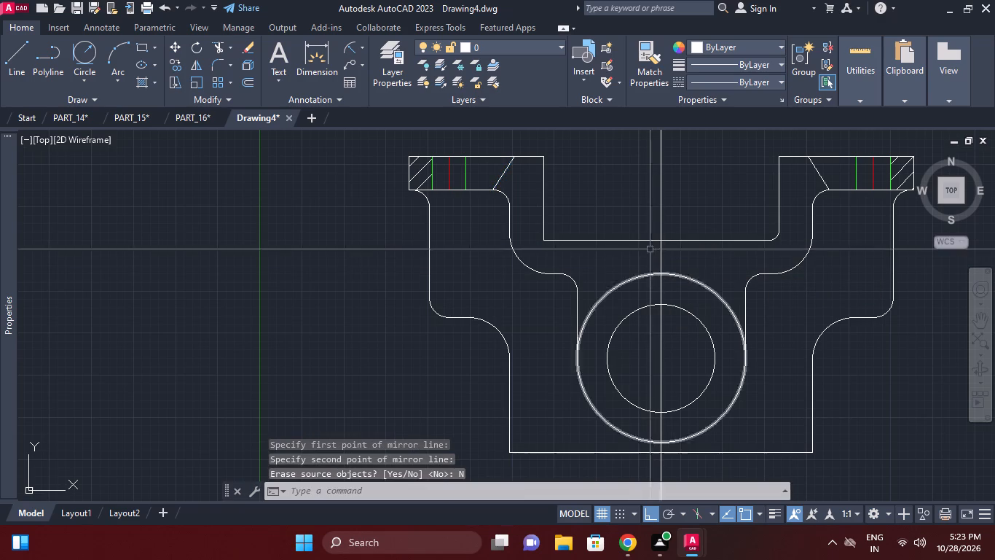
Hatch the areas between the inner green line and the slanted line in both flanges.
text(h)
key(space)
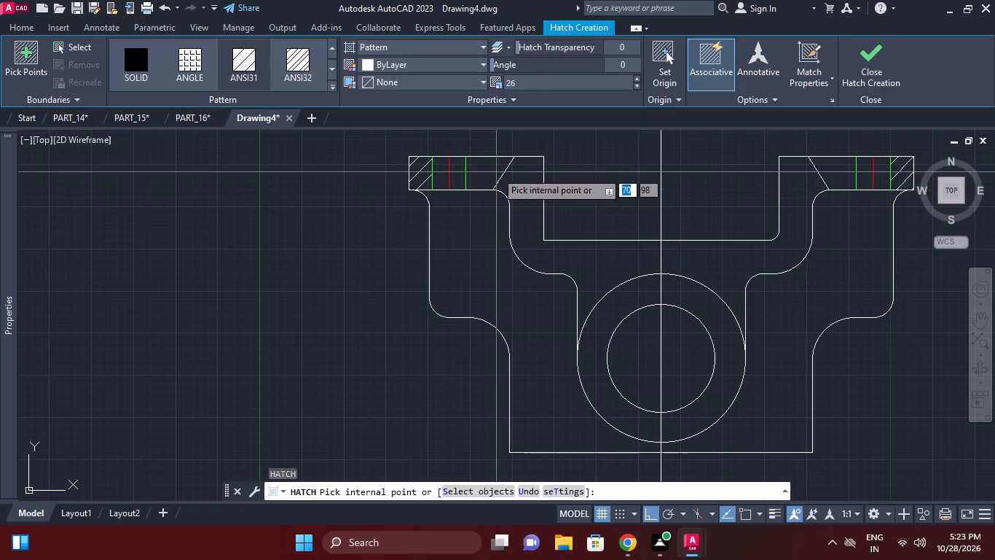
click(495, 171)
click(846, 171)
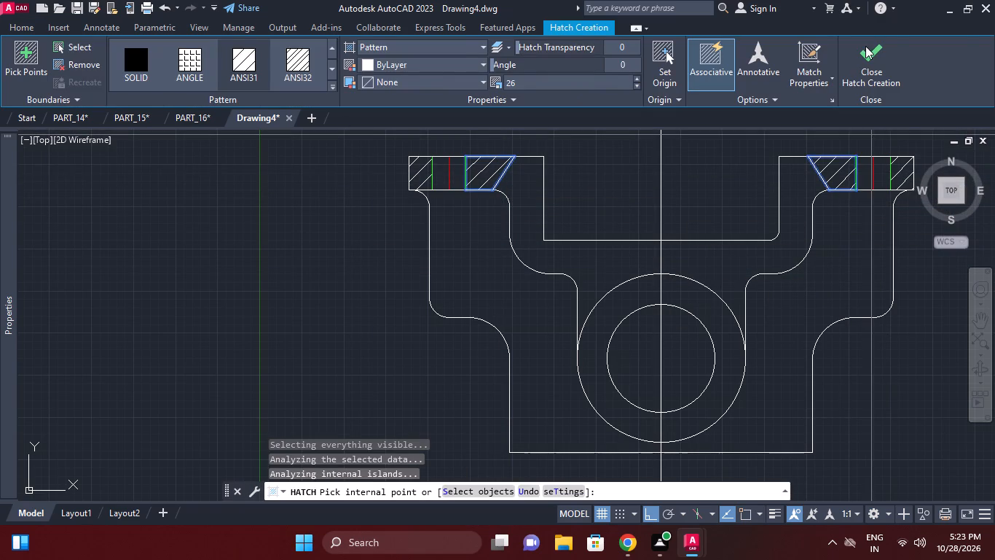
click(865, 46)
scroll(779, 160, down, 1)
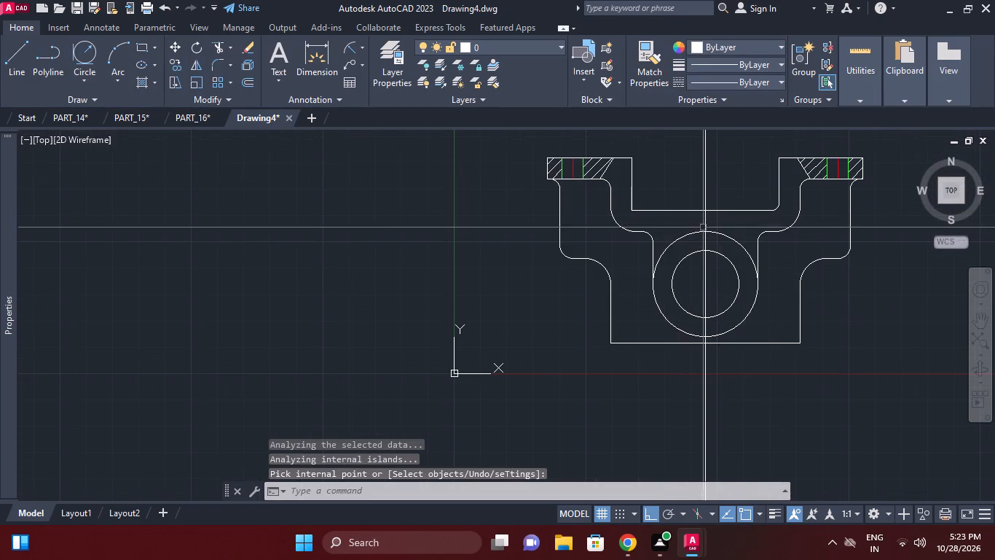
scroll(703, 227, down, 1)
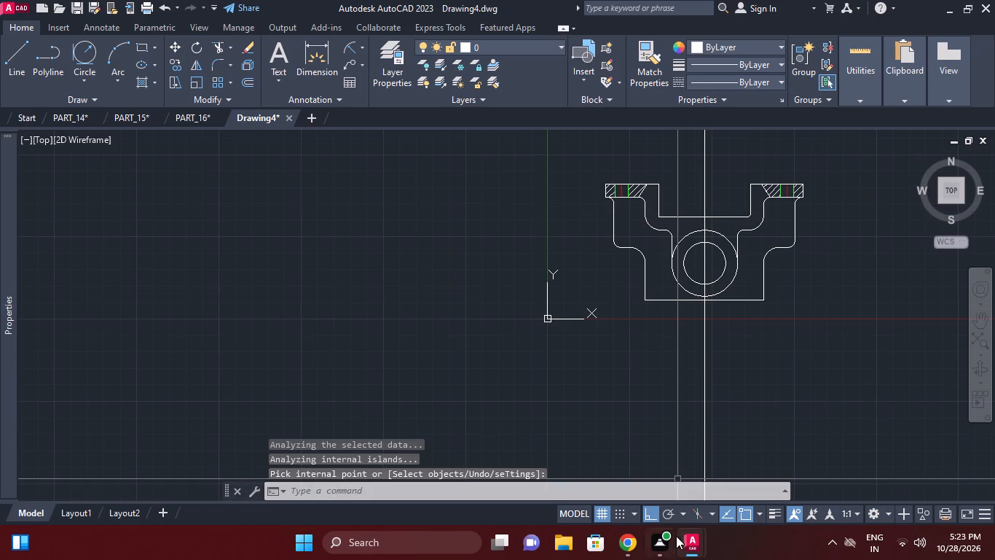
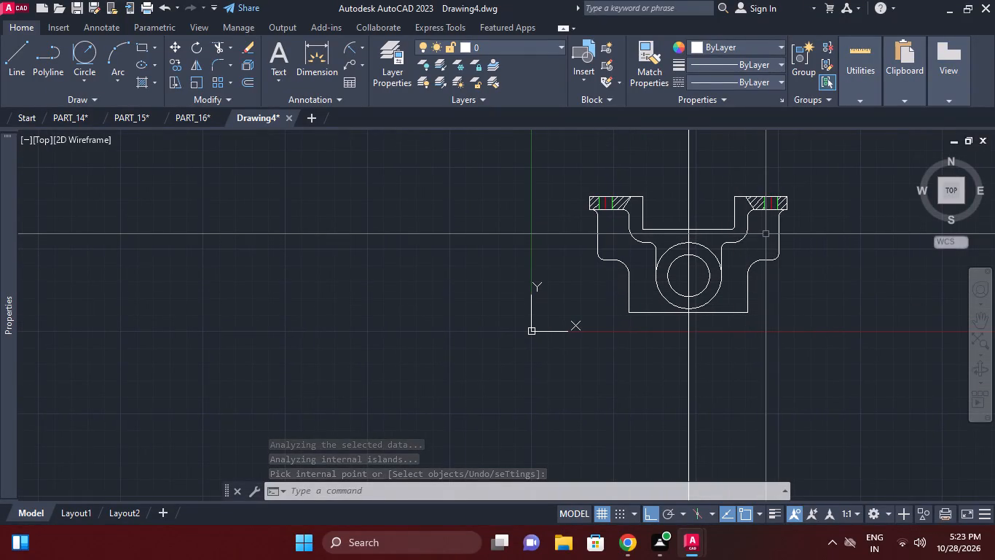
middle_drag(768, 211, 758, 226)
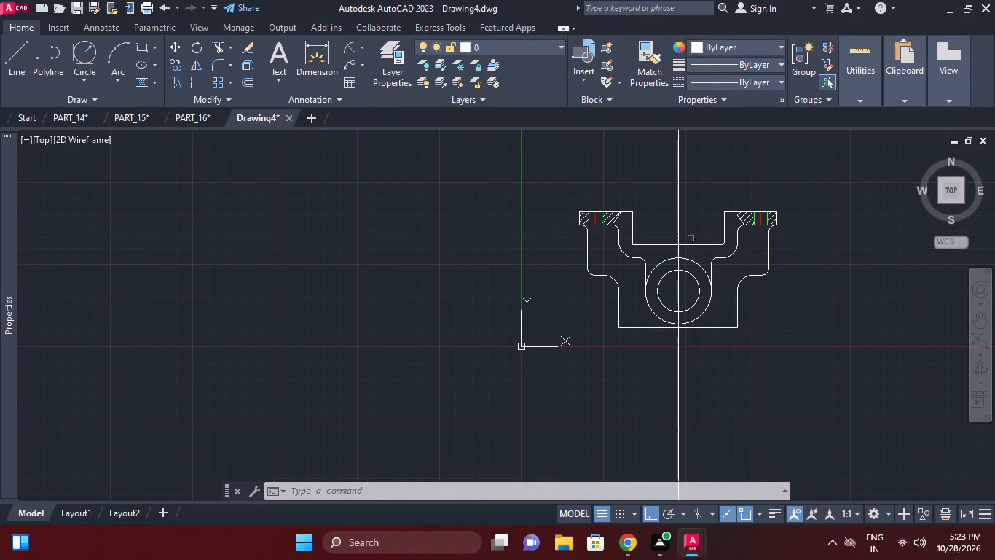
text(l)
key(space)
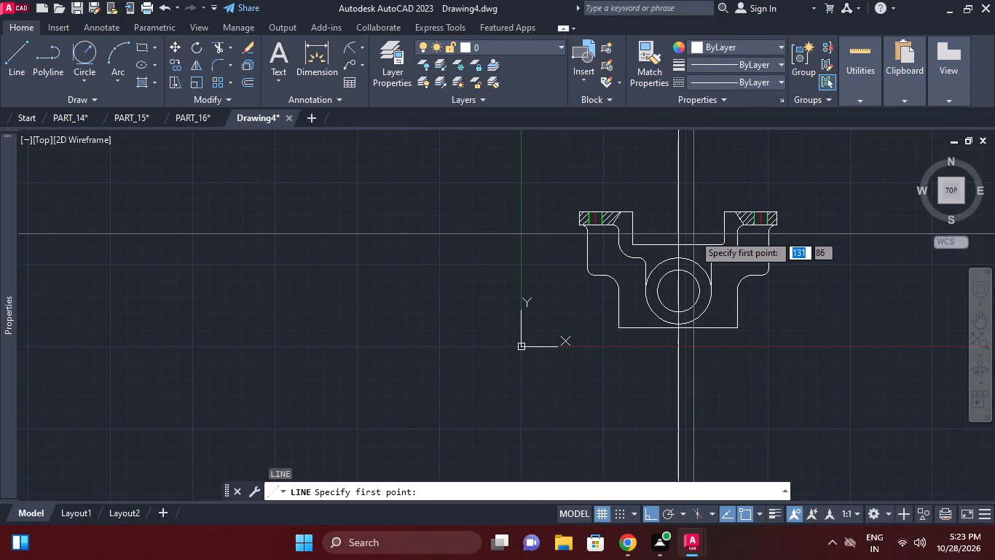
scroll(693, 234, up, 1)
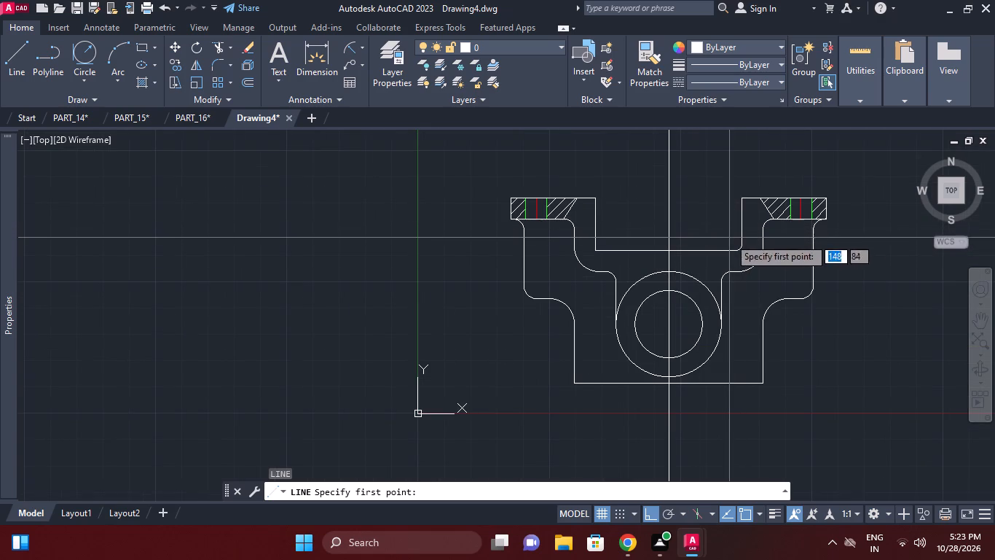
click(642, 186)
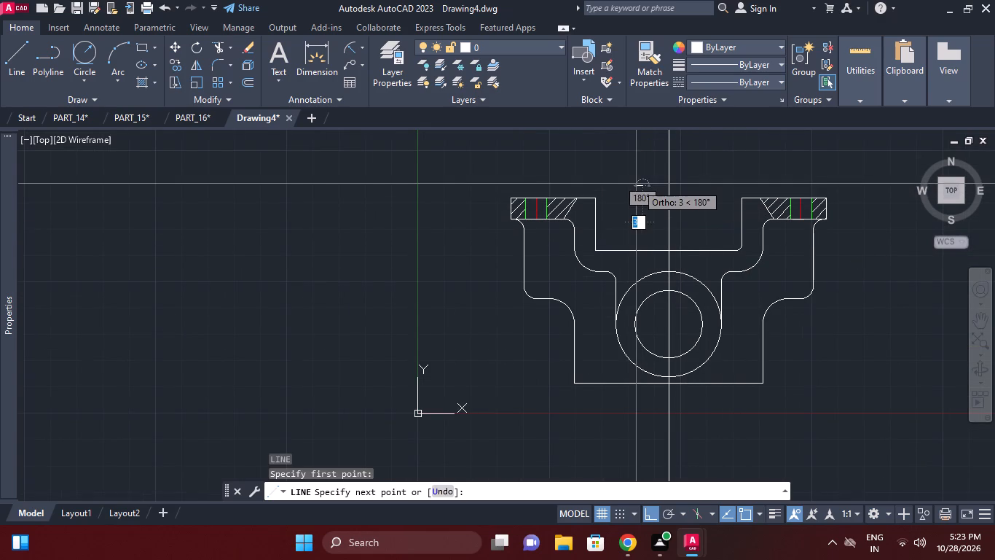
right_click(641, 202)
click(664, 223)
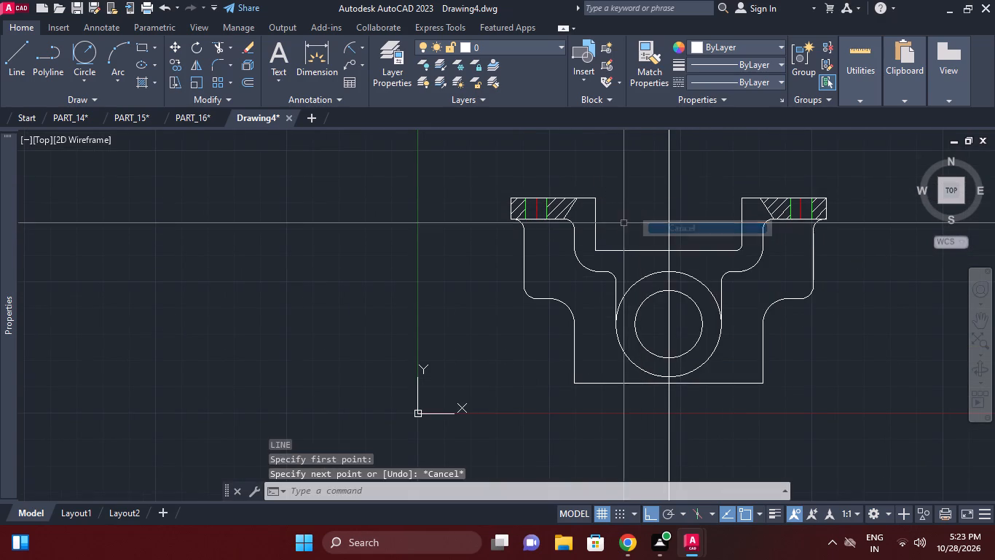
Draw two short horizontal lines across the vertical centreline, one inside the central recess and one just below the base.
right_click(624, 223)
click(675, 240)
click(650, 219)
click(690, 219)
right_click(690, 219)
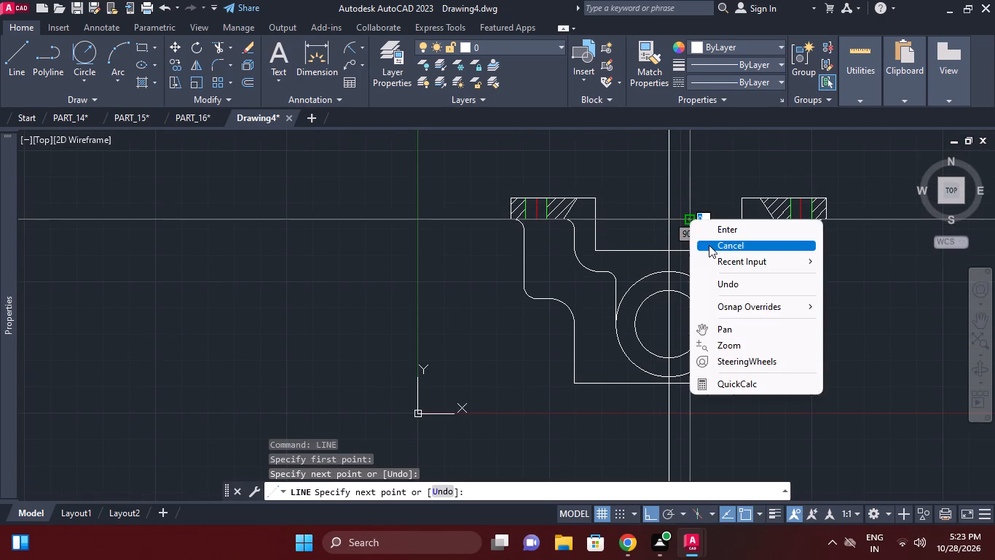
click(709, 242)
middle_drag(698, 288, 695, 261)
right_click(695, 261)
click(732, 243)
middle_drag(691, 319, 689, 271)
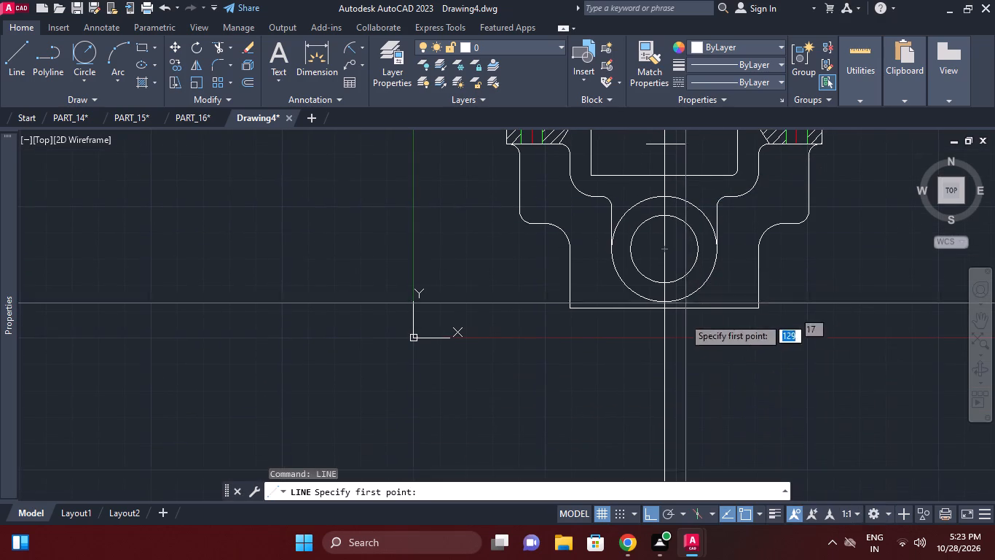
click(652, 327)
click(687, 330)
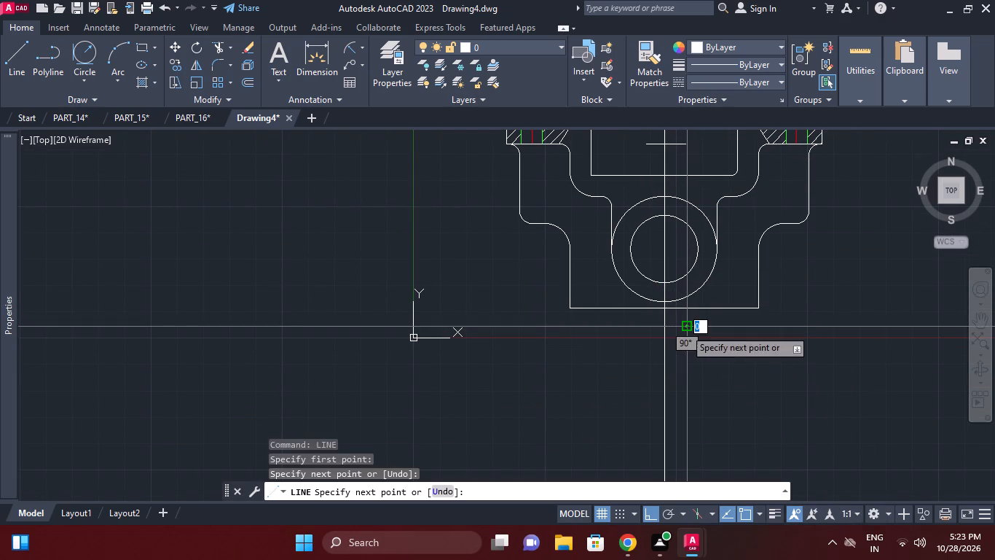
right_click(685, 329)
click(724, 354)
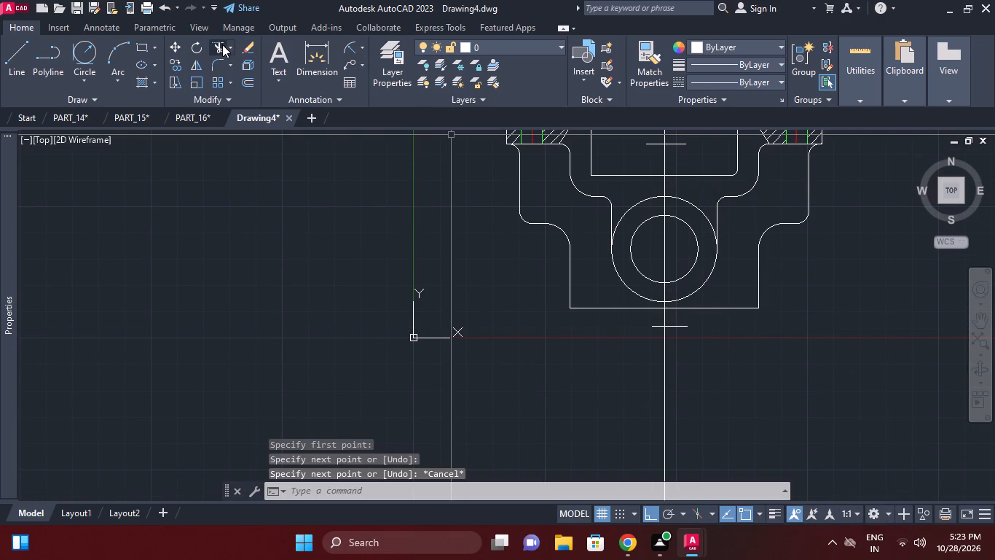
Trim the vertical centreline above and below the two short horizontal lines, using them as cutting edges.
click(222, 44)
click(680, 326)
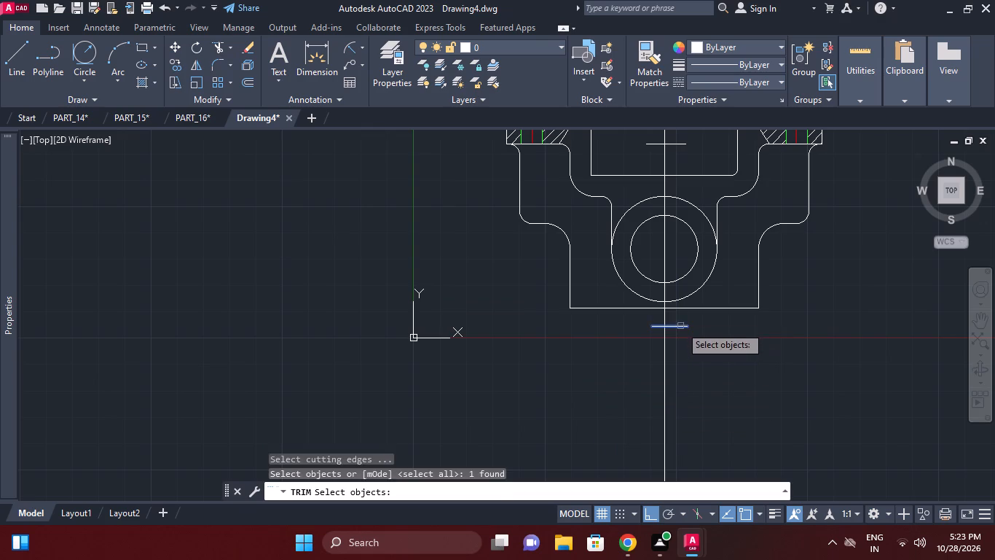
click(683, 144)
right_click(683, 144)
click(665, 134)
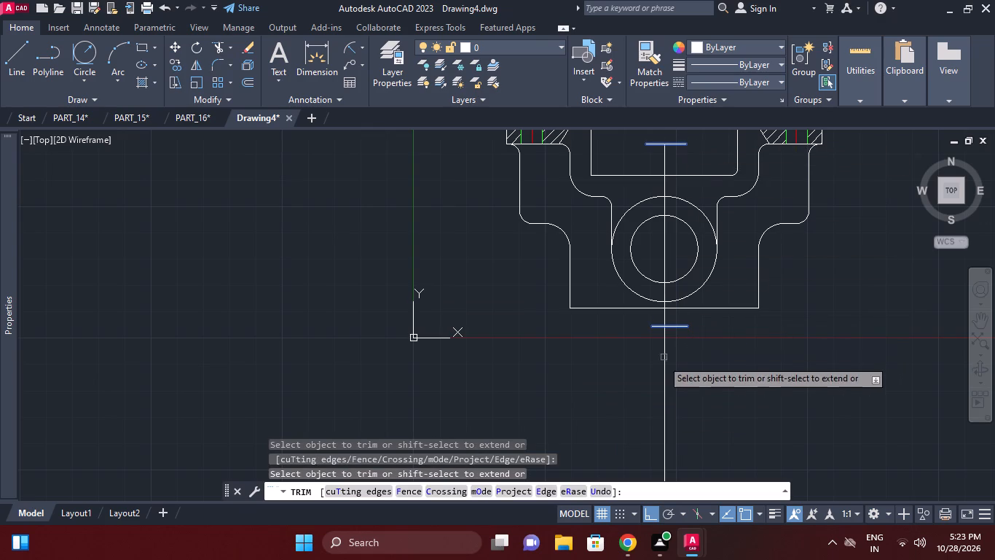
click(664, 355)
right_click(677, 334)
click(728, 114)
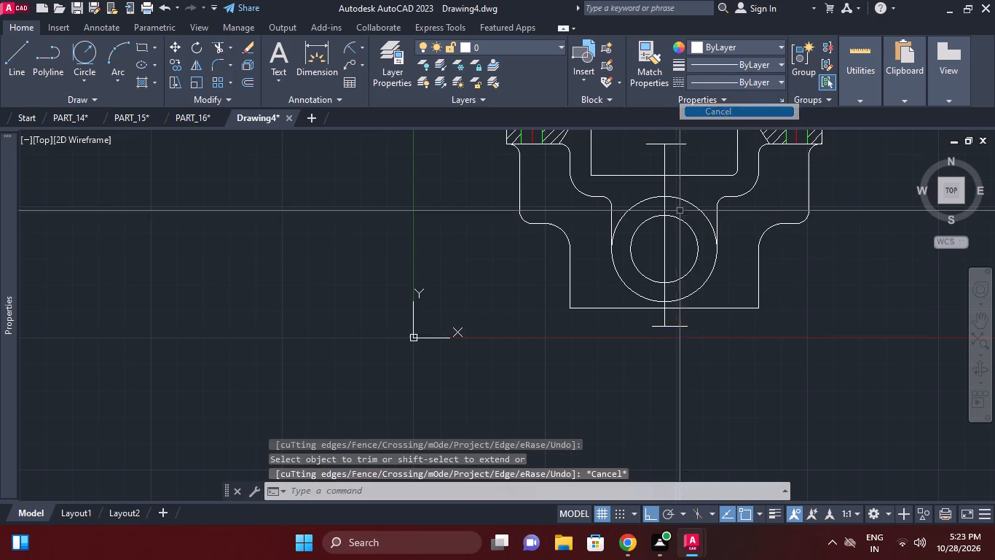
Erase the two short horizontal lines at the ends of the vertical centreline.
click(684, 329)
middle_drag(677, 255, 676, 332)
click(683, 219)
right_click(683, 217)
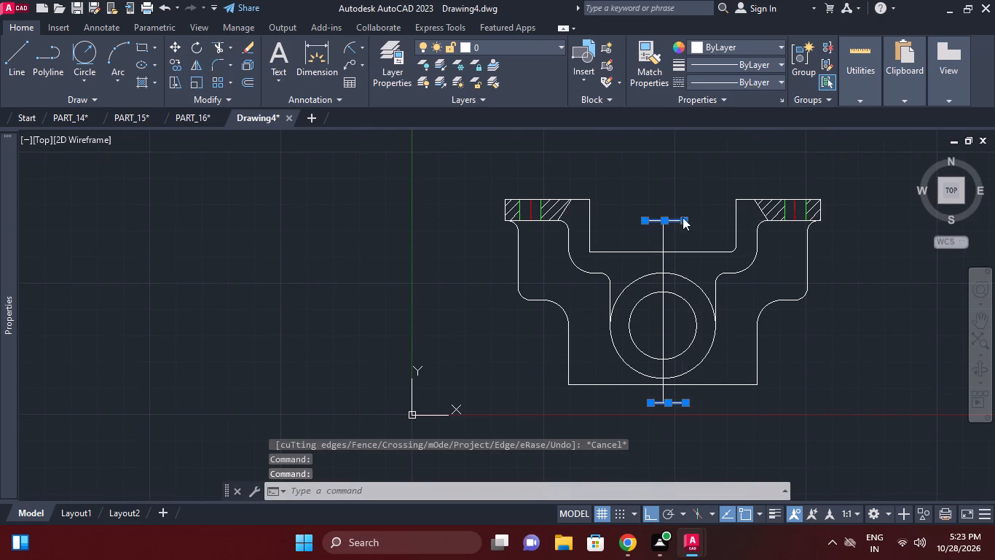
click(717, 263)
middle_click(613, 280)
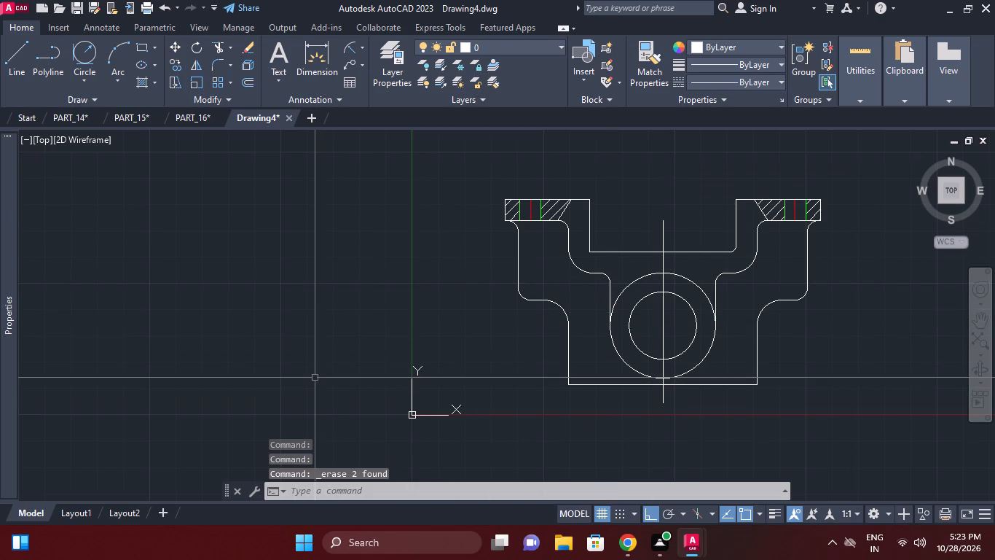
Add a centre mark to the outer of the two concentric circles.
text(cm)
key(space)
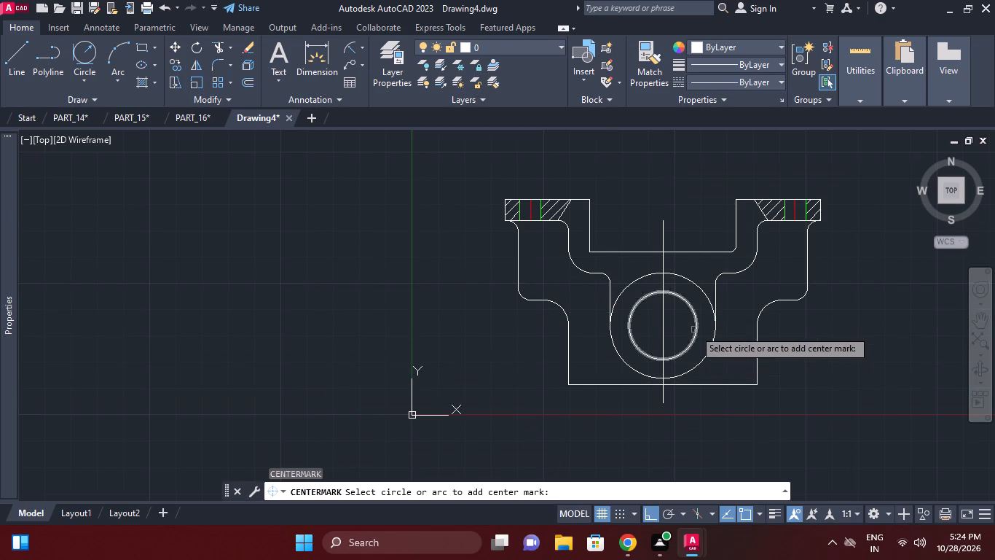
triple_click(680, 272)
right_click(822, 352)
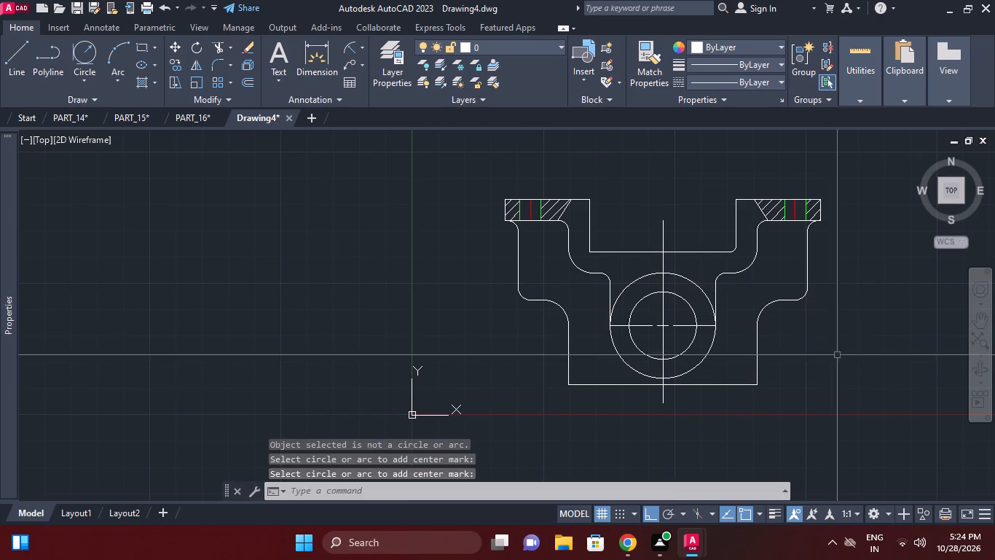
Change the colour of the centre mark and the vertical centreline to 8.
click(681, 322)
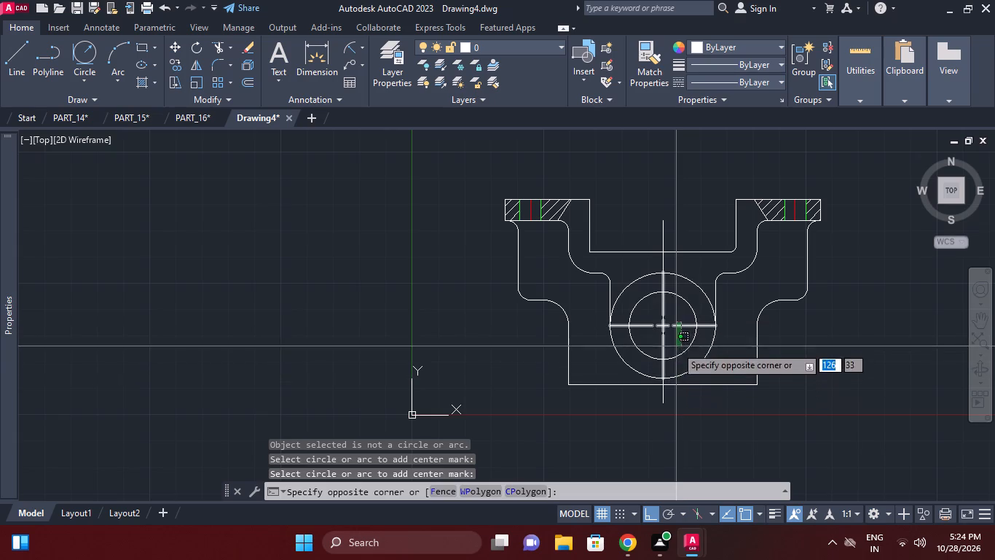
click(672, 337)
click(662, 400)
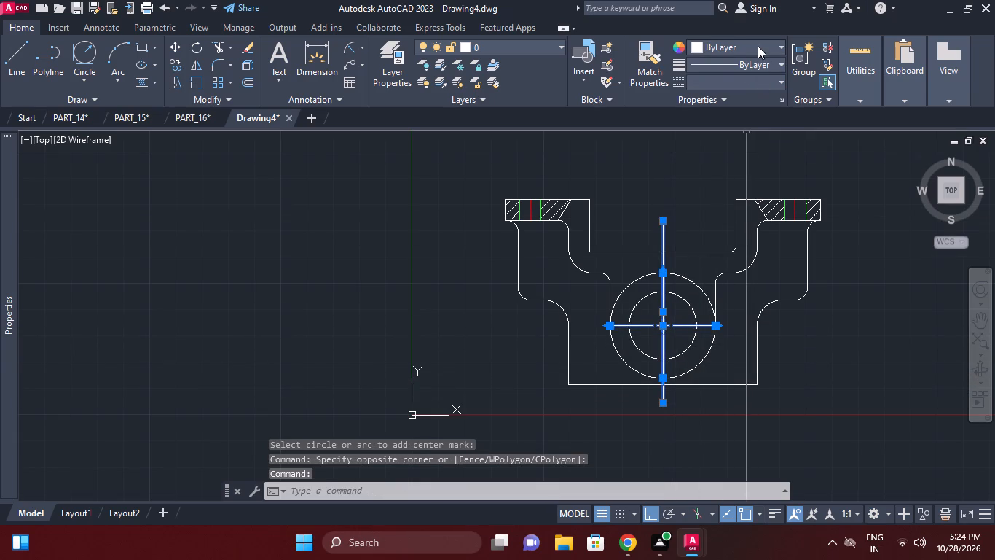
click(757, 46)
click(797, 186)
right_click(886, 304)
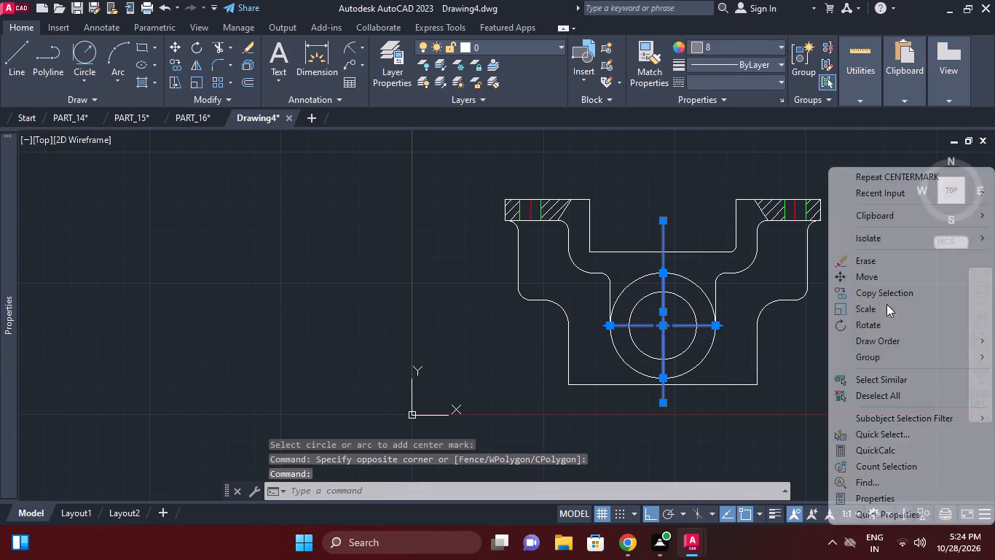
click(901, 397)
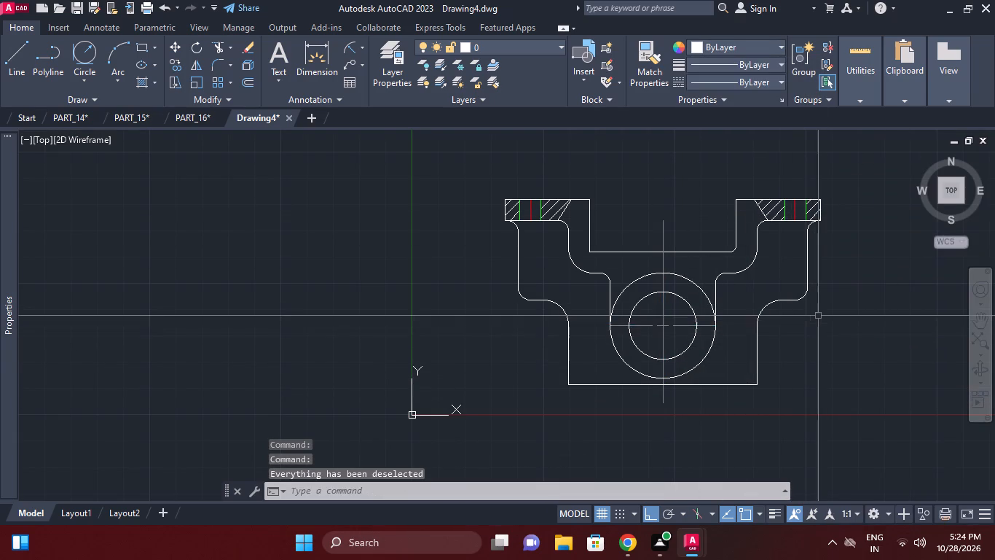
Add a linear dimension across the central recess opening between its upper corners, placed above the flanges.
click(361, 47)
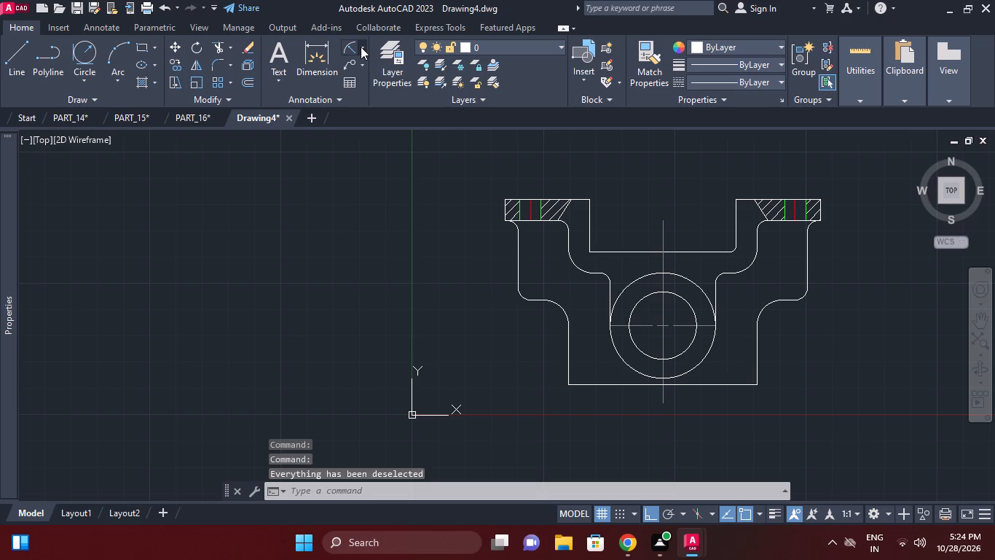
click(354, 60)
middle_drag(591, 259, 537, 283)
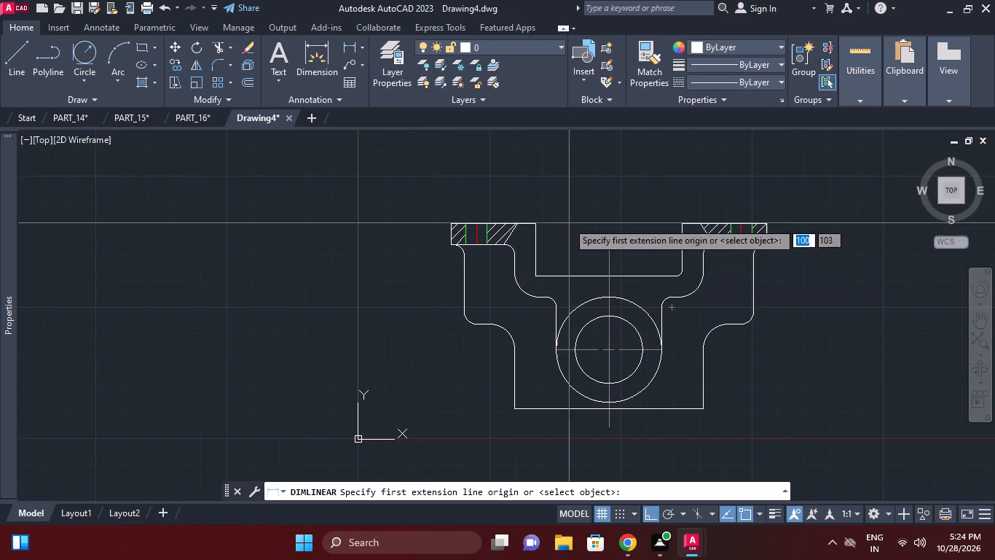
click(536, 224)
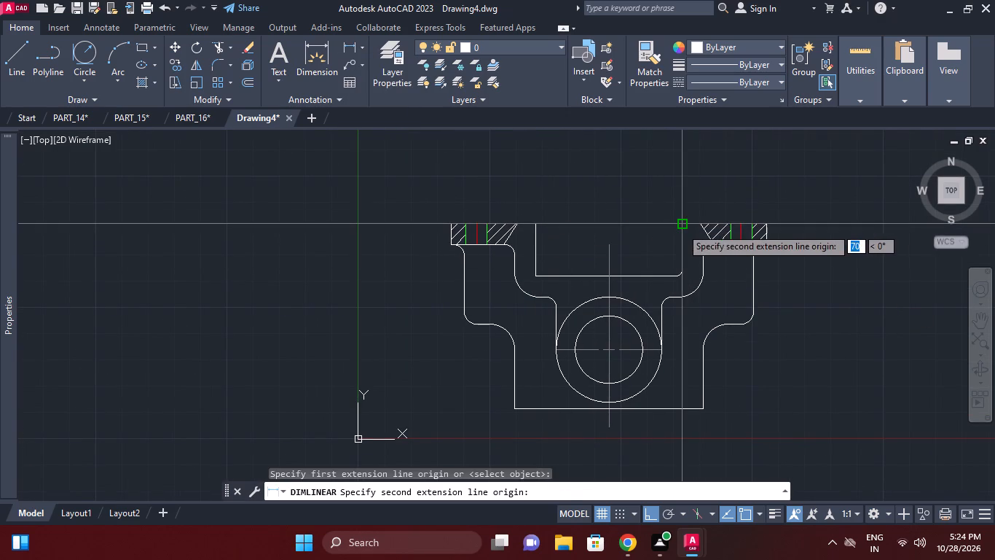
click(681, 226)
click(605, 187)
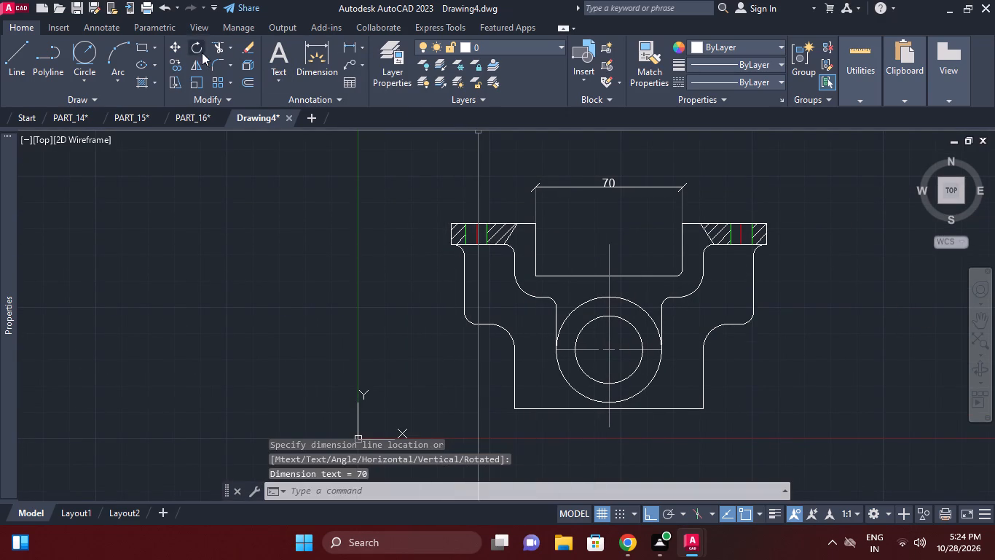
Fillet the lower left corner of the central recess with a radius of 3.
click(218, 65)
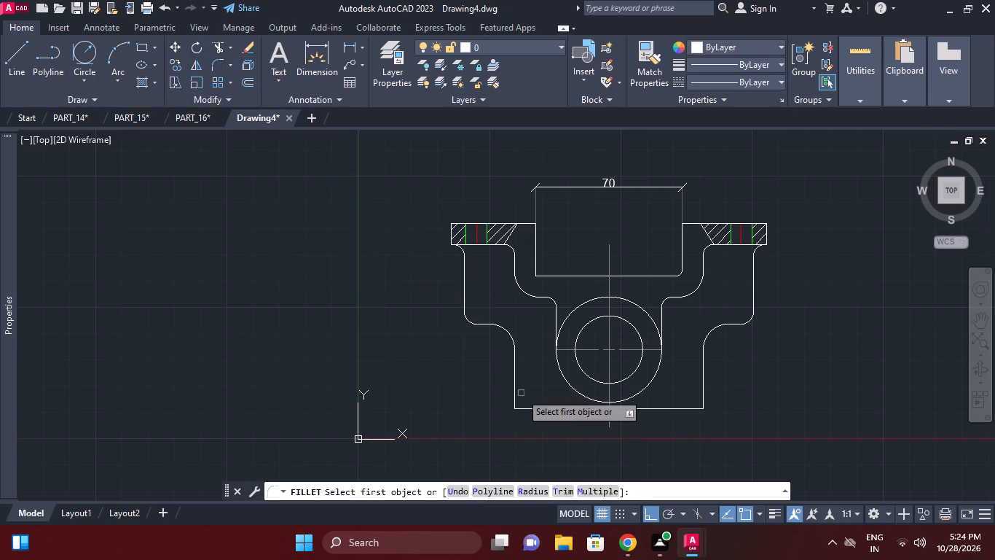
click(524, 494)
key(3)
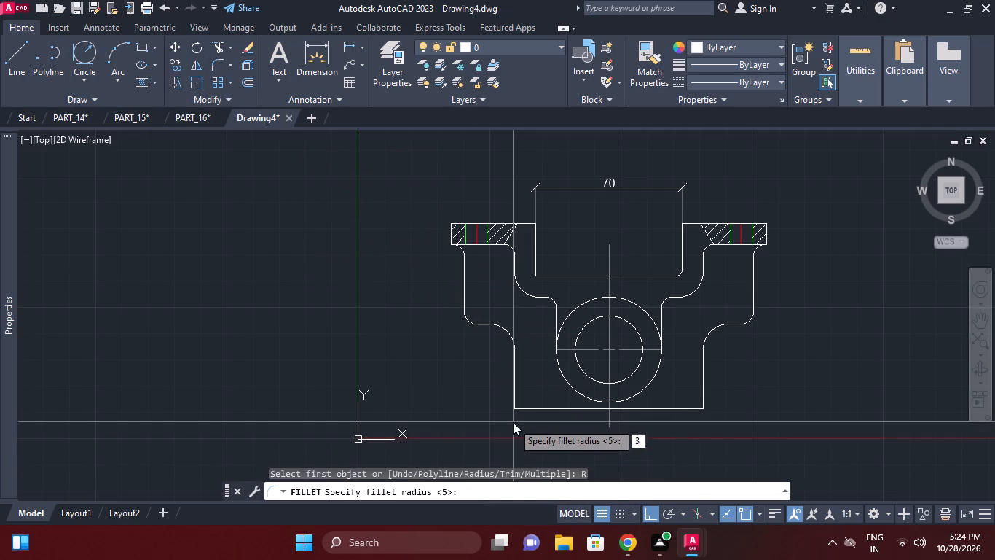
key(Return)
scroll(538, 269, up, 1)
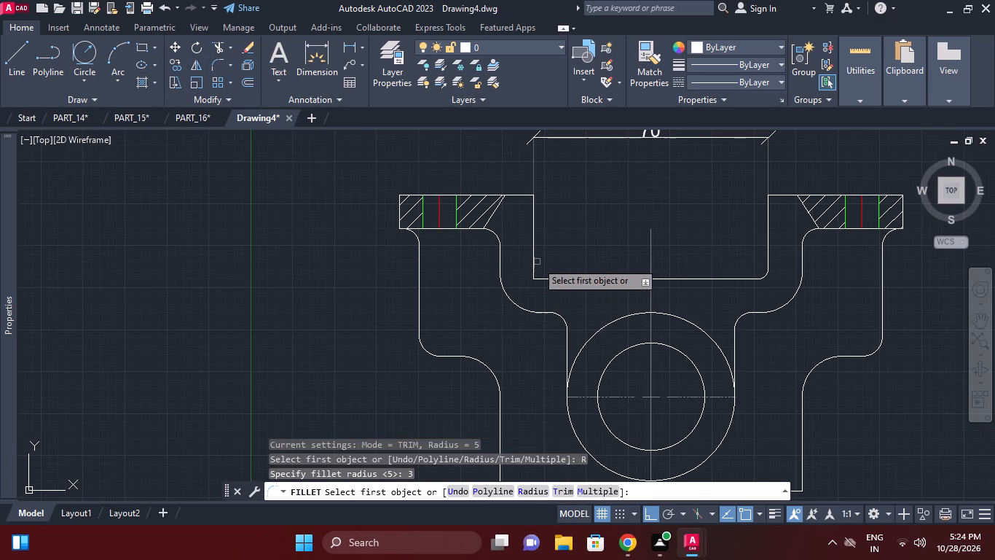
click(537, 262)
click(532, 264)
click(547, 281)
Add a horizontal linear dimension between the channel's outer walls just below the flanges, placed above the recess width dimension.
right_click(590, 229)
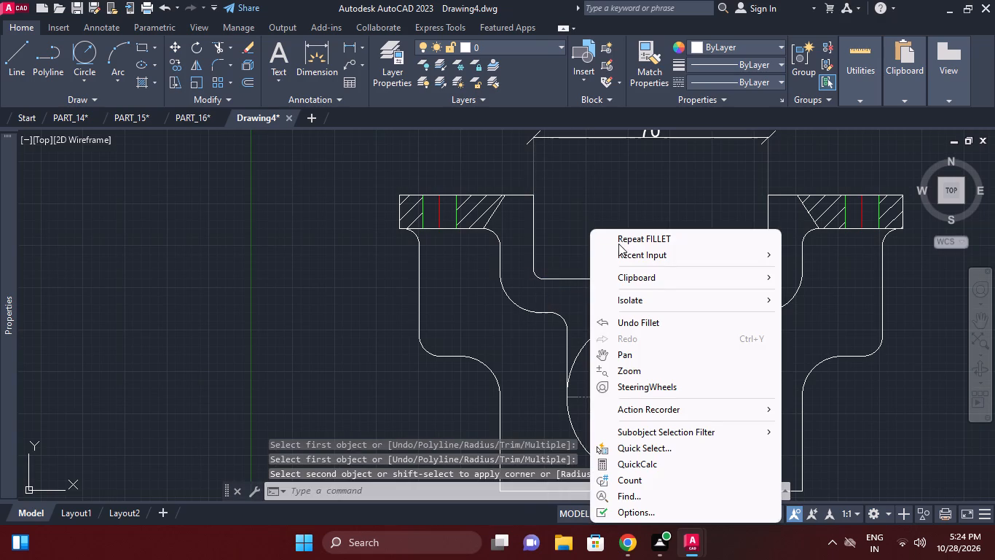
click(641, 248)
click(857, 274)
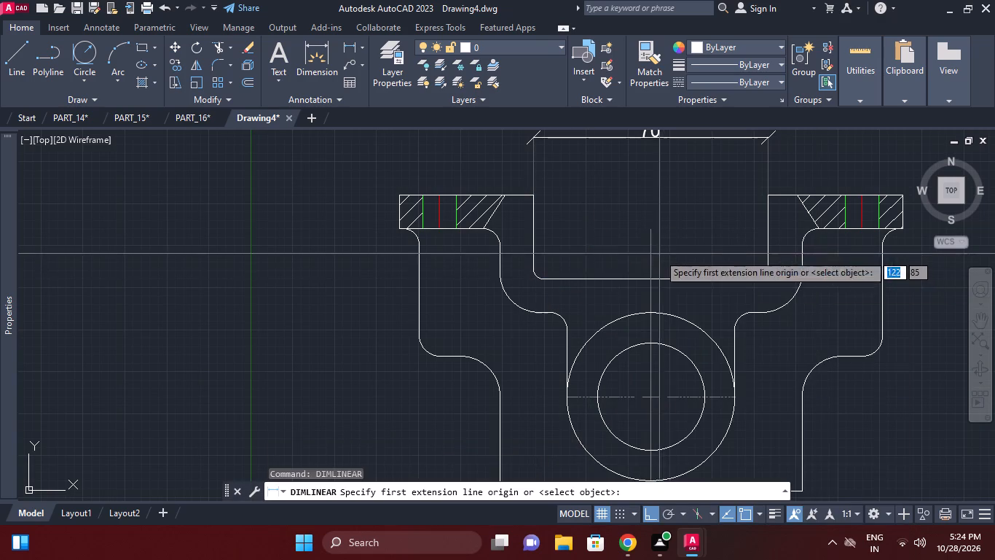
middle_drag(641, 260, 623, 302)
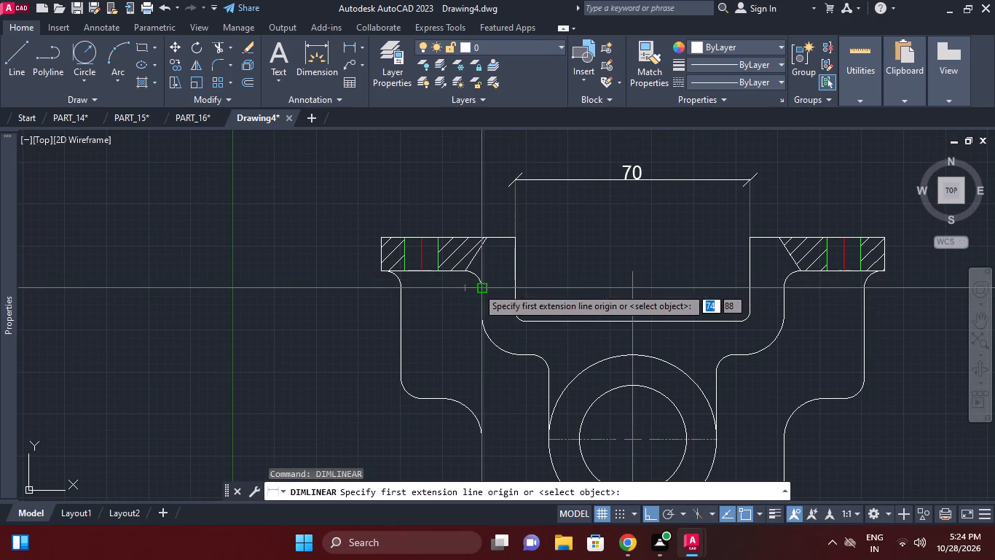
click(479, 287)
click(785, 288)
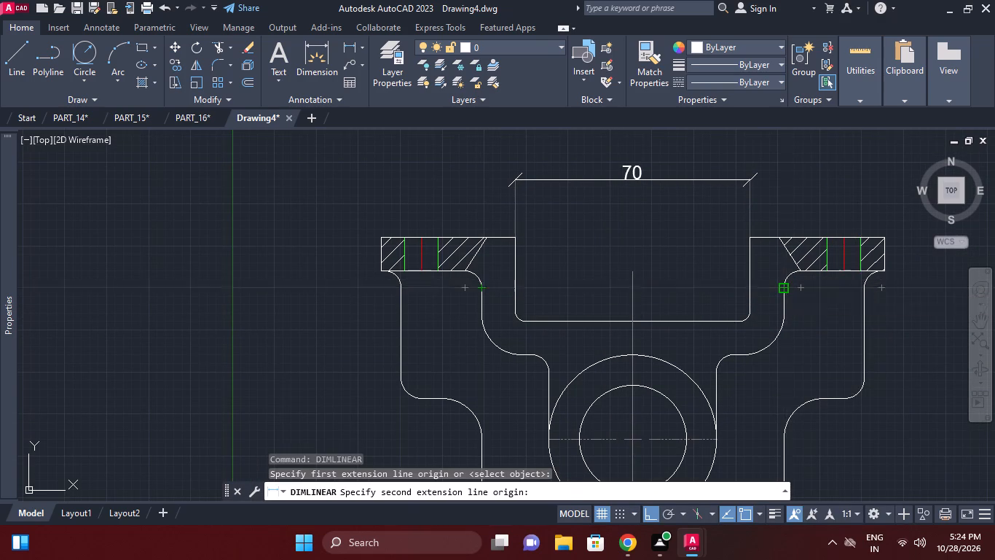
middle_drag(771, 163, 771, 206)
click(763, 184)
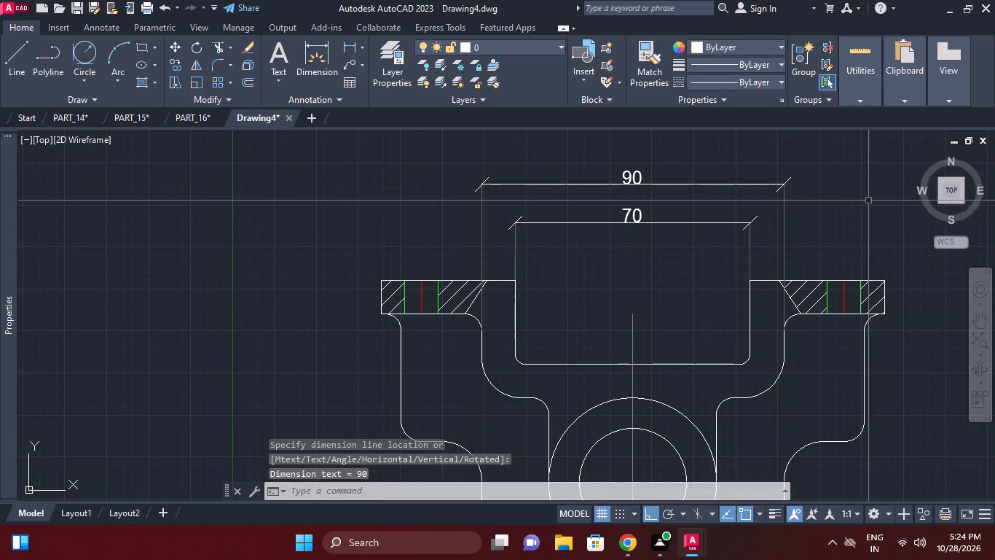
Add a horizontal linear dimension between the centrelines of the two flange holes, placed above the 90 dimension.
right_click(868, 201)
click(885, 205)
middle_drag(862, 269, 862, 227)
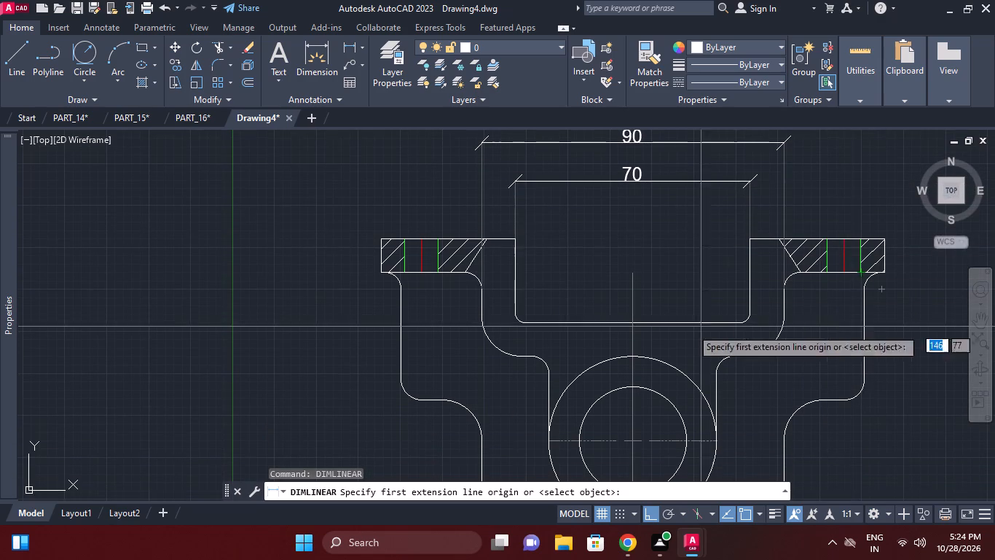
click(419, 237)
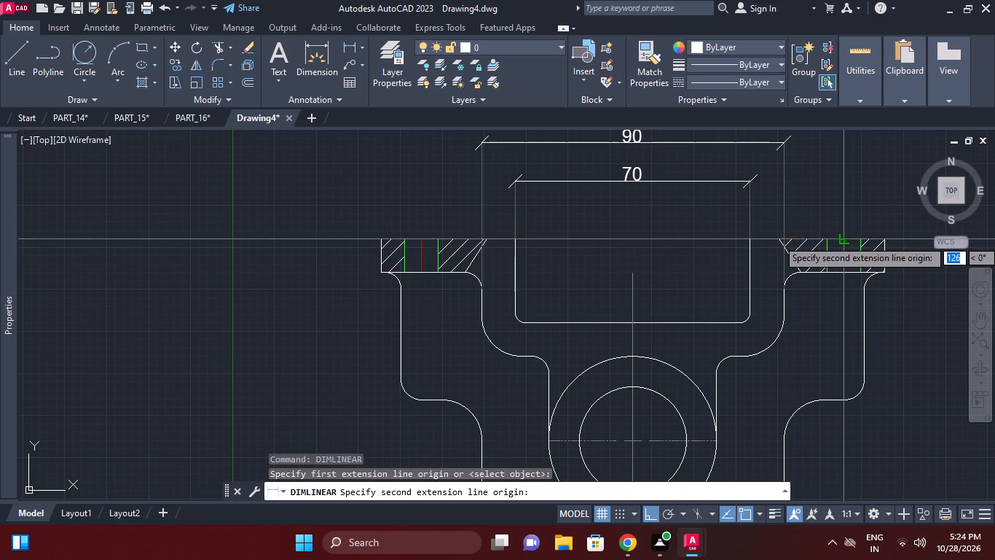
click(841, 239)
middle_drag(814, 190, 806, 277)
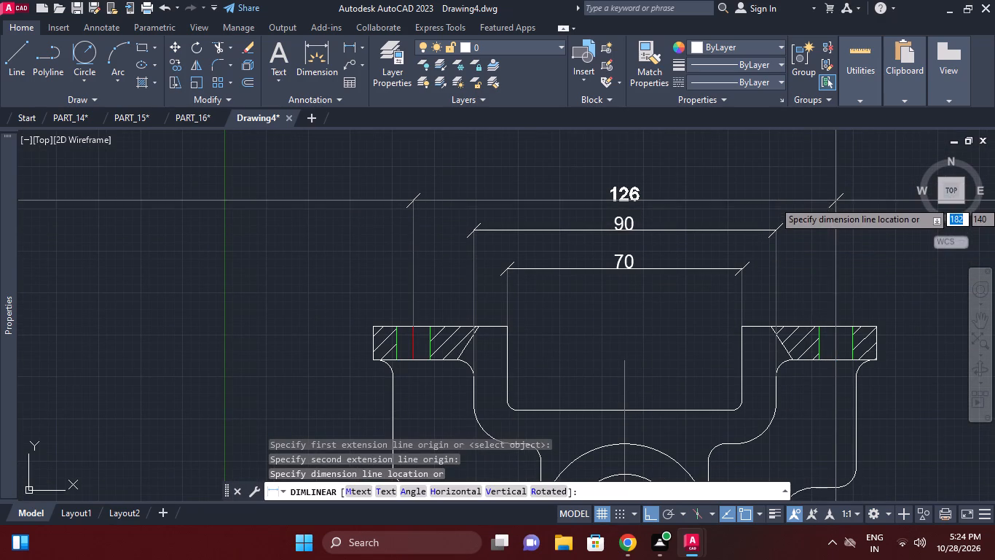
click(837, 197)
Add a horizontal linear dimension across the full width between the flanges' outer top corners, placed above the hole spacing dimension.
right_click(890, 214)
click(900, 221)
middle_drag(606, 317, 609, 311)
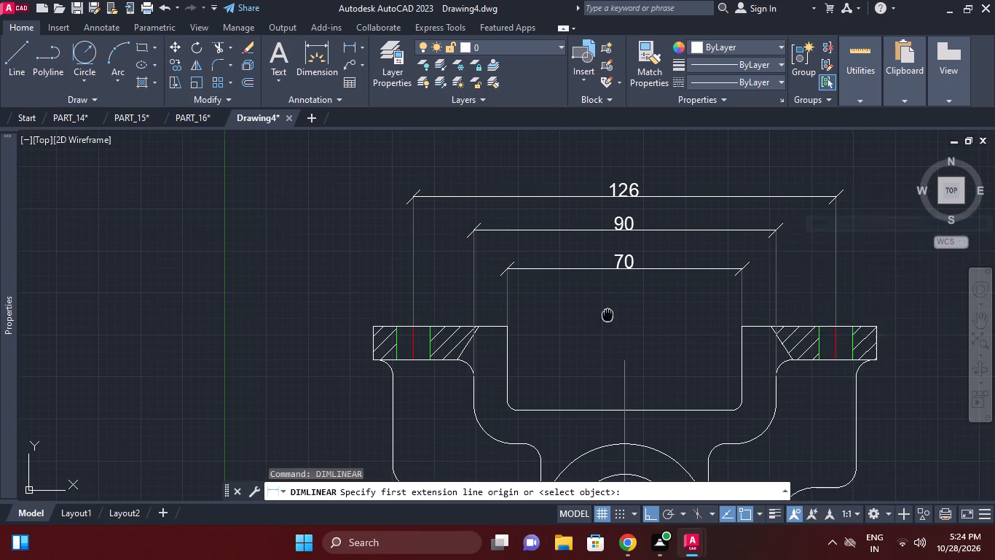
middle_drag(609, 311, 627, 278)
click(391, 284)
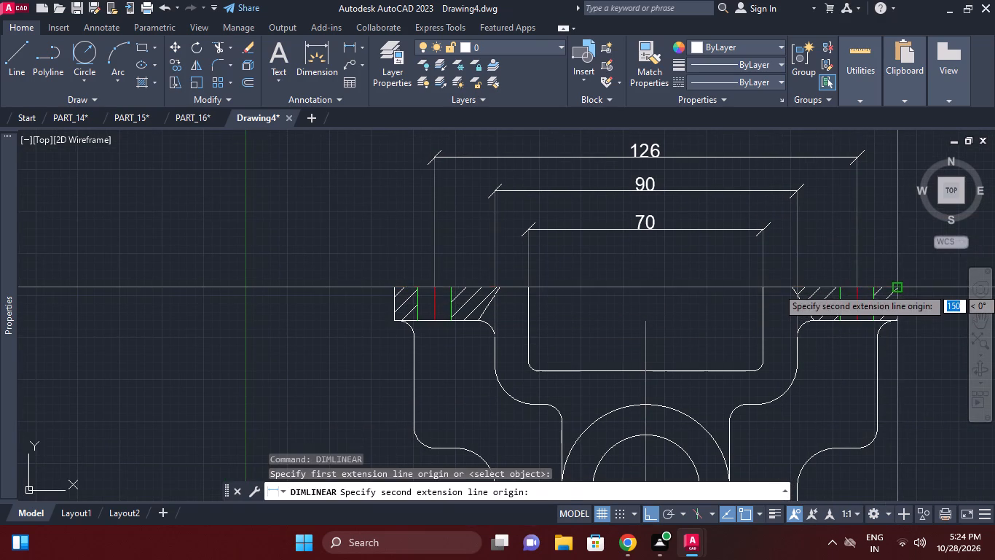
click(900, 287)
middle_drag(873, 209, 873, 280)
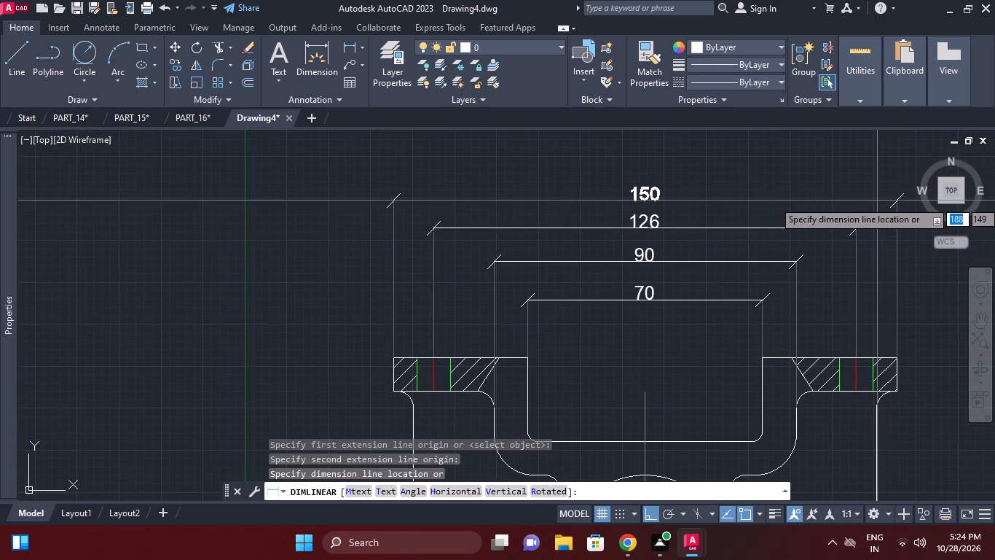
click(876, 200)
Add a horizontal linear dimension between the green edges of the right flange hole, placed above the flange.
middle_drag(844, 299, 737, 238)
scroll(740, 239, down, 2)
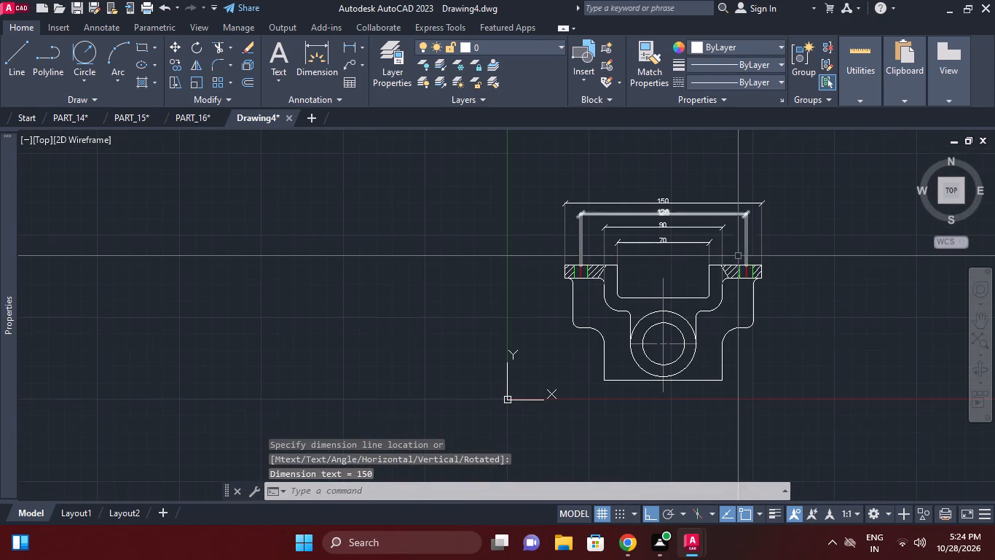
middle_drag(803, 295, 752, 292)
right_click(839, 257)
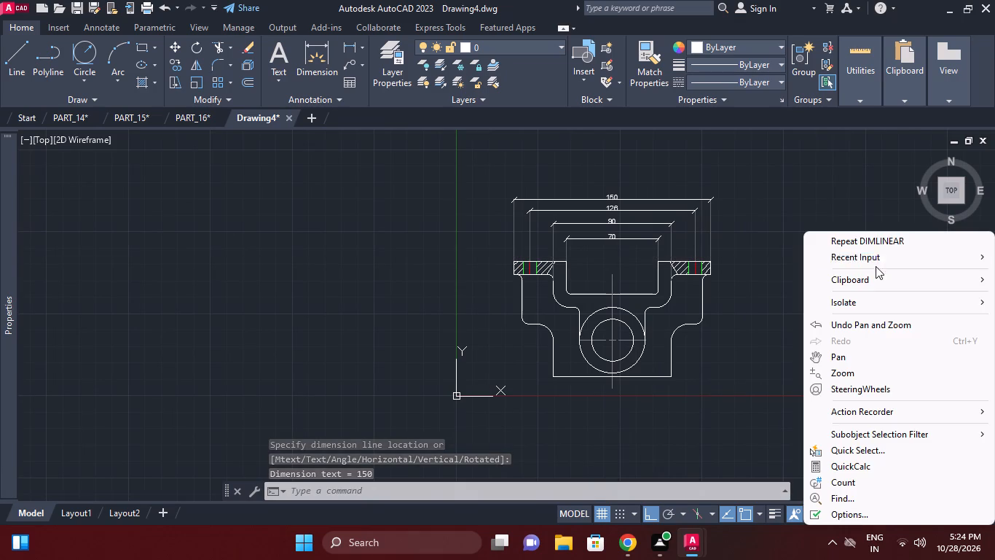
click(877, 249)
scroll(704, 258, up, 3)
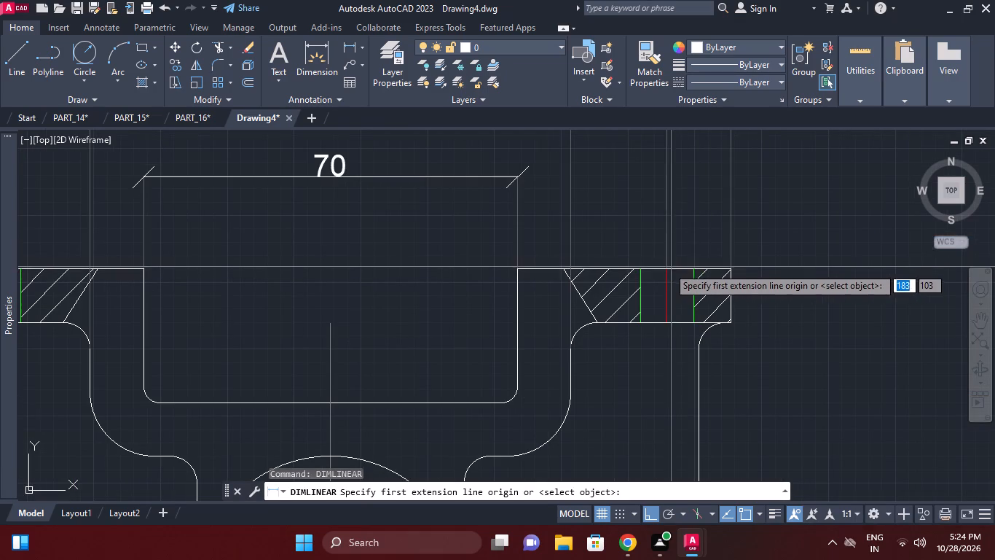
click(639, 265)
click(691, 268)
middle_drag(681, 229, 681, 271)
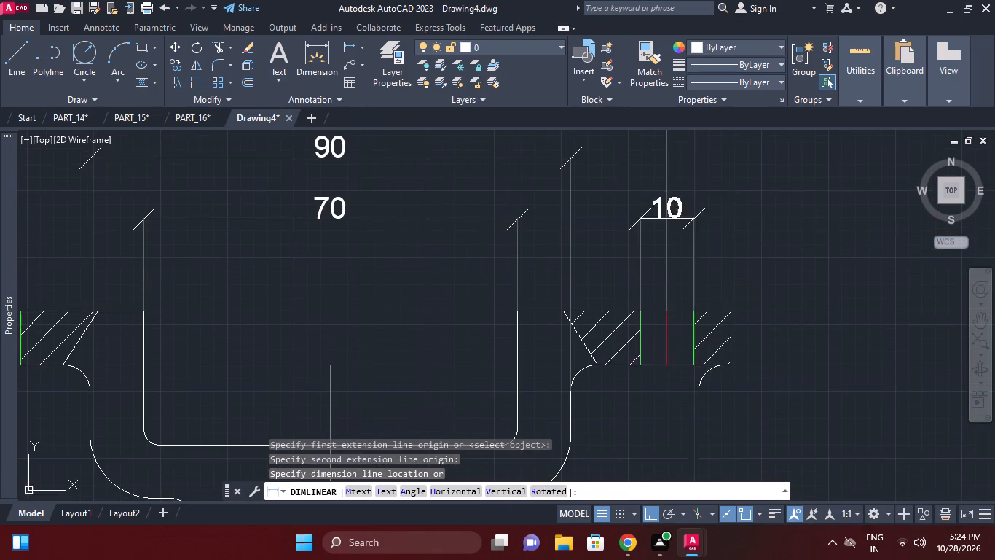
middle_drag(689, 226, 689, 263)
click(690, 243)
Prefix the right flange hole's width dimension with the diameter symbol Ø and finish the text editing.
double_click(680, 229)
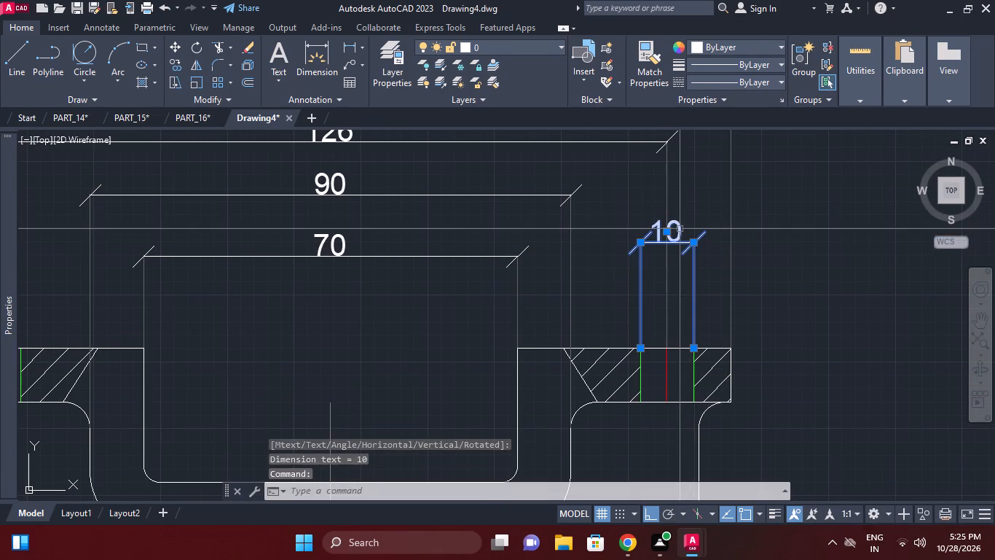
text(%%)
key(c)
scroll(672, 234, up, 1)
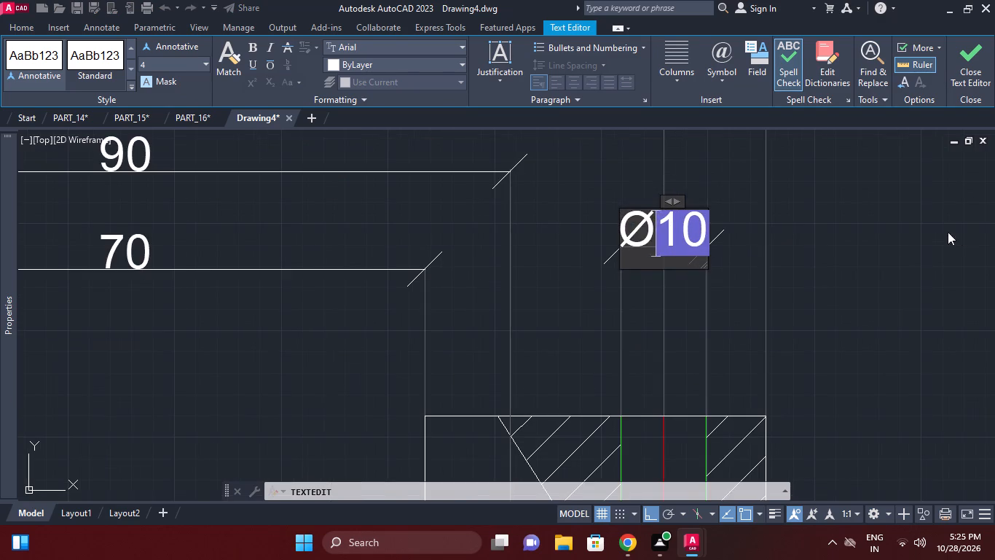
click(947, 232)
scroll(940, 239, down, 2)
middle_drag(819, 258, 712, 260)
right_click(781, 243)
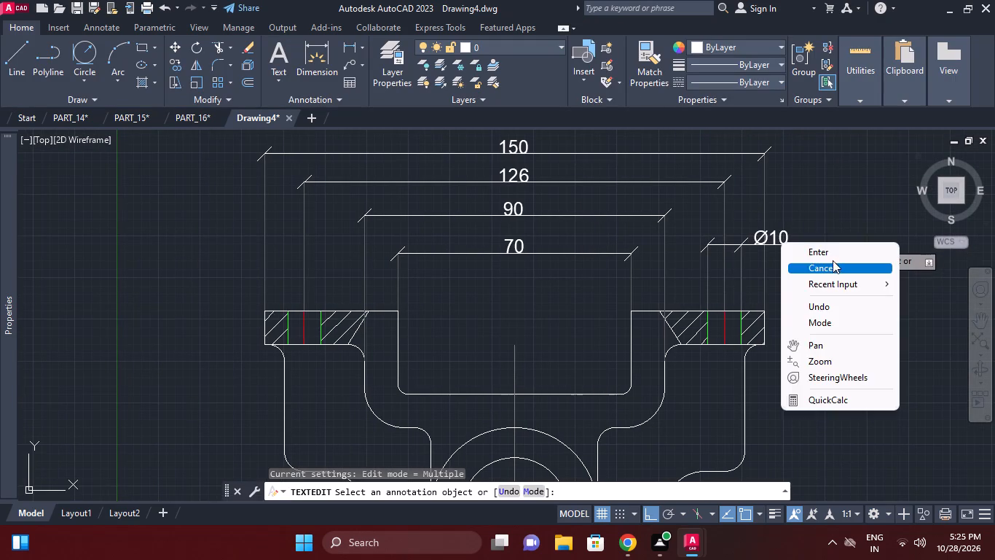
click(835, 262)
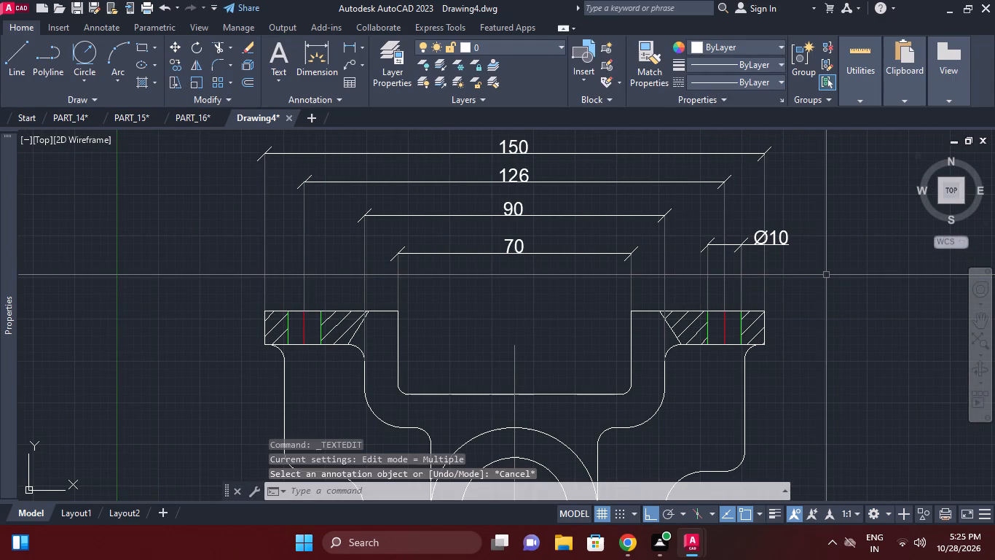
Add a vertical linear dimension from the circles' horizontal centreline to the left flange's top corner, placed outside the left flange.
right_click(533, 215)
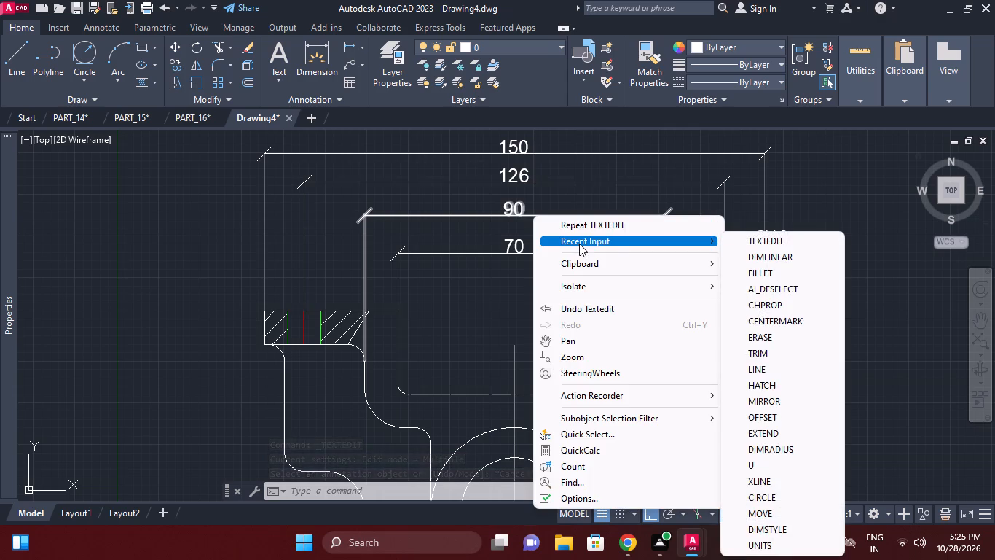
click(781, 262)
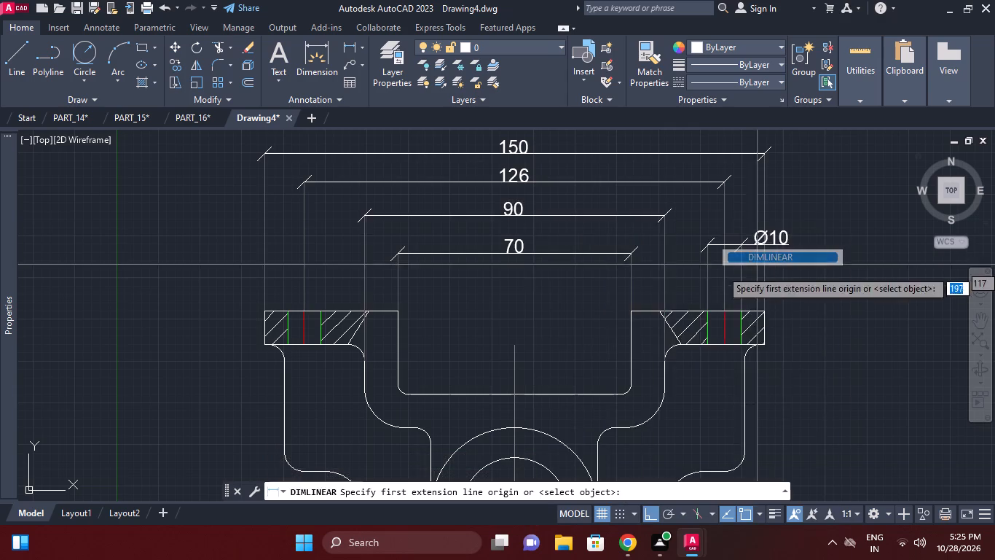
middle_drag(686, 318, 856, 248)
middle_drag(723, 279, 794, 251)
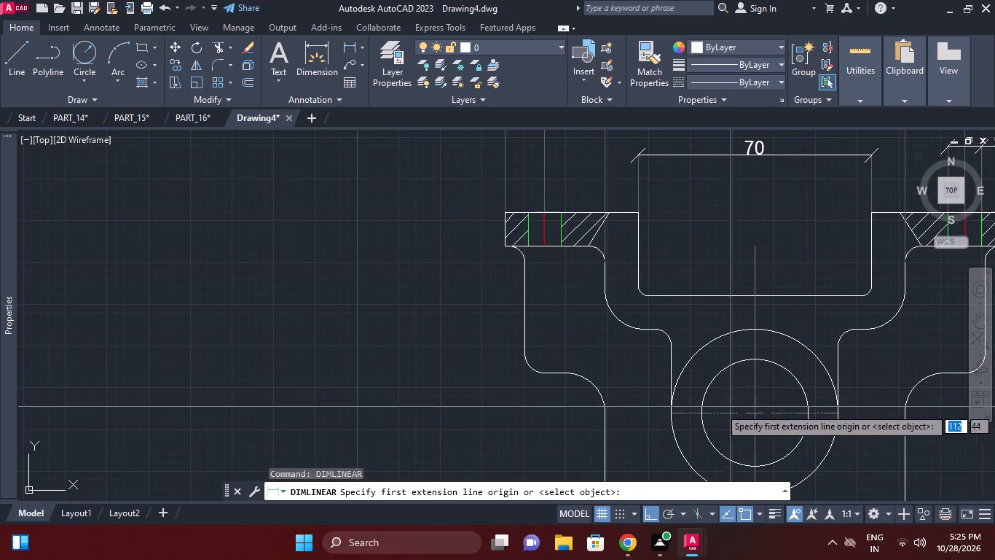
click(669, 412)
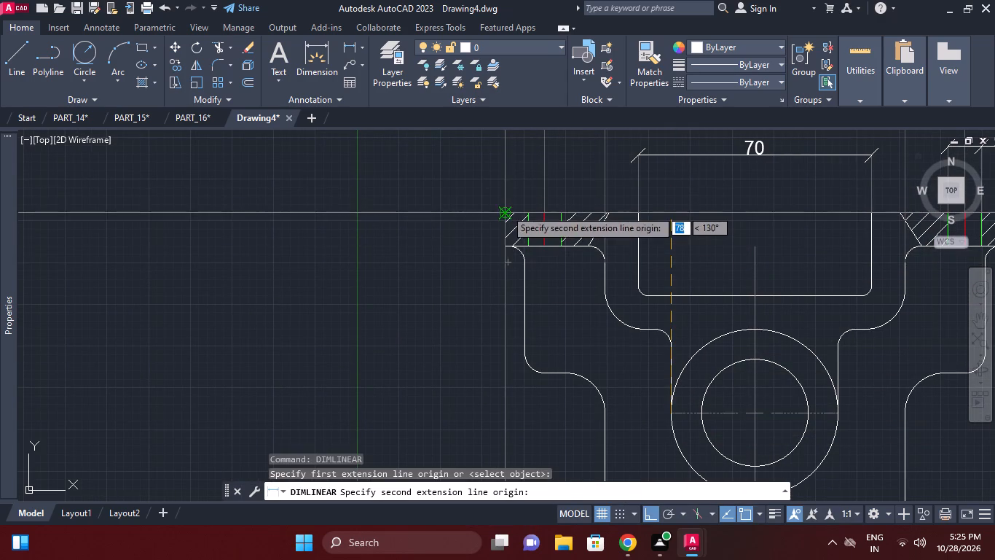
click(506, 209)
middle_drag(428, 262, 486, 228)
click(476, 229)
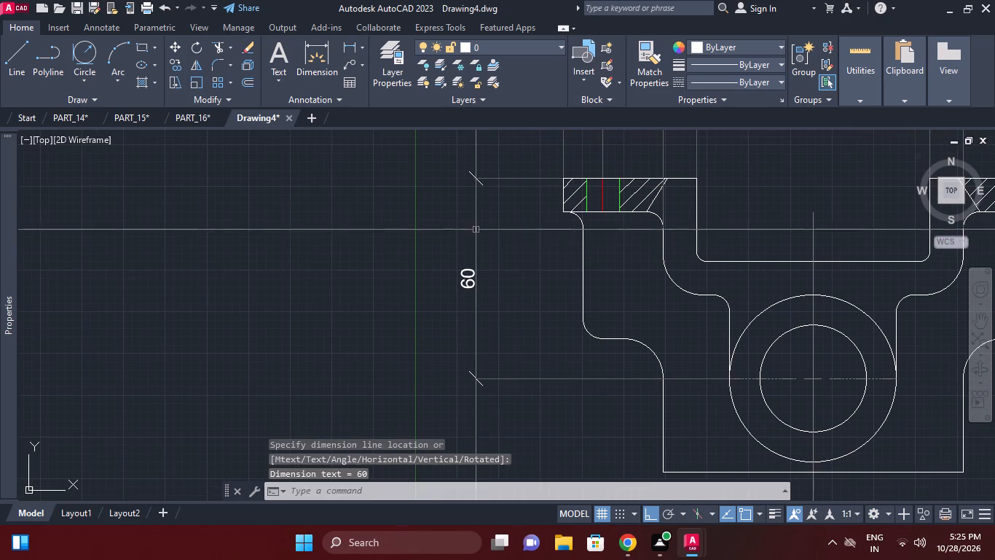
Add a vertical linear dimension for the recess depth from its floor to the left flange's top, placed inside the centreline height dimension.
right_click(508, 242)
click(542, 238)
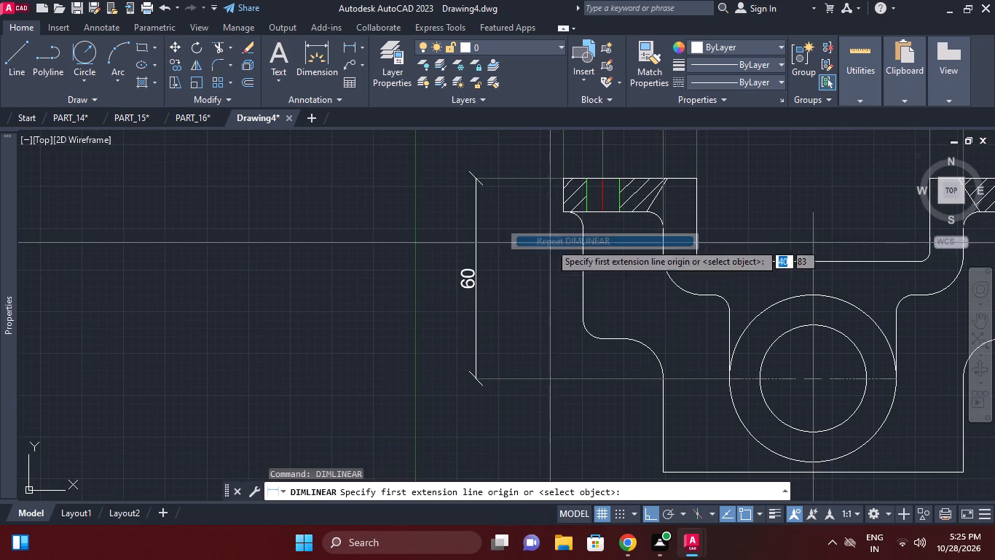
middle_drag(666, 262, 678, 247)
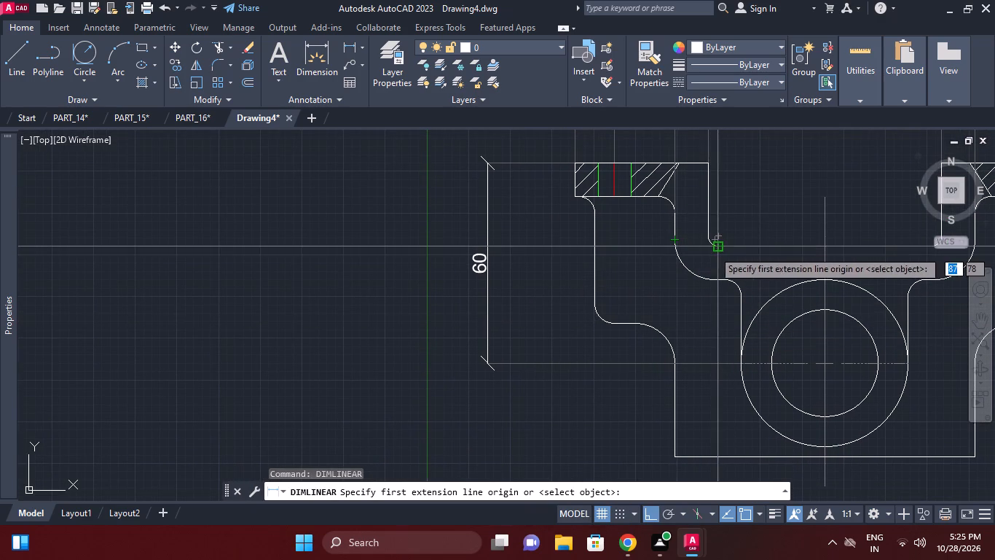
click(720, 250)
click(576, 165)
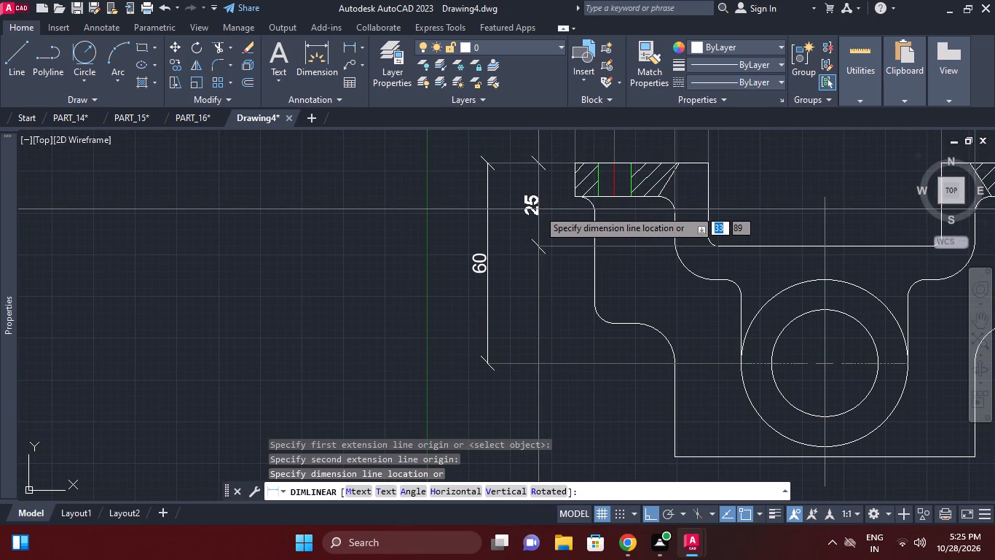
click(535, 211)
Add a vertical linear dimension between the recess floor and the shoulder beneath it, aligned below the recess depth dimension.
right_click(538, 259)
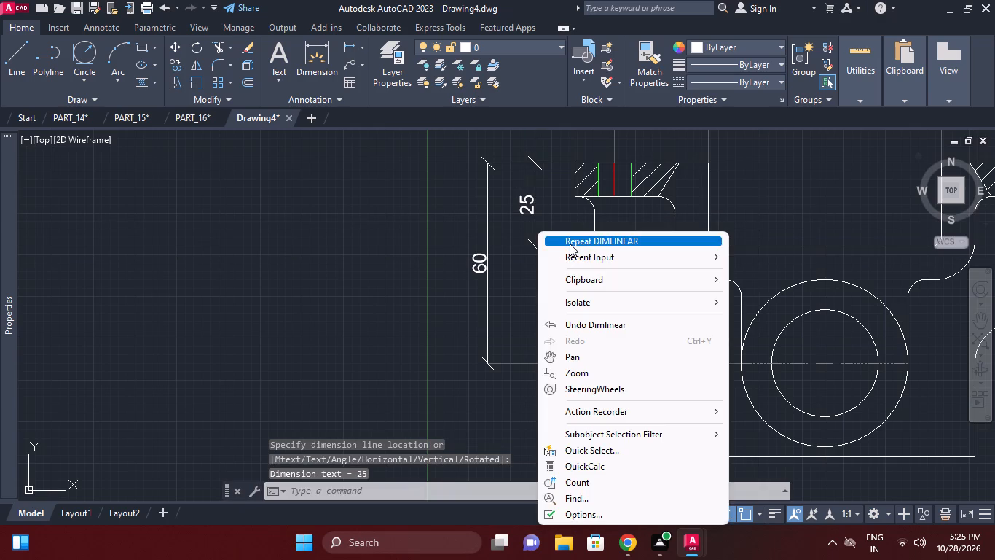
click(570, 244)
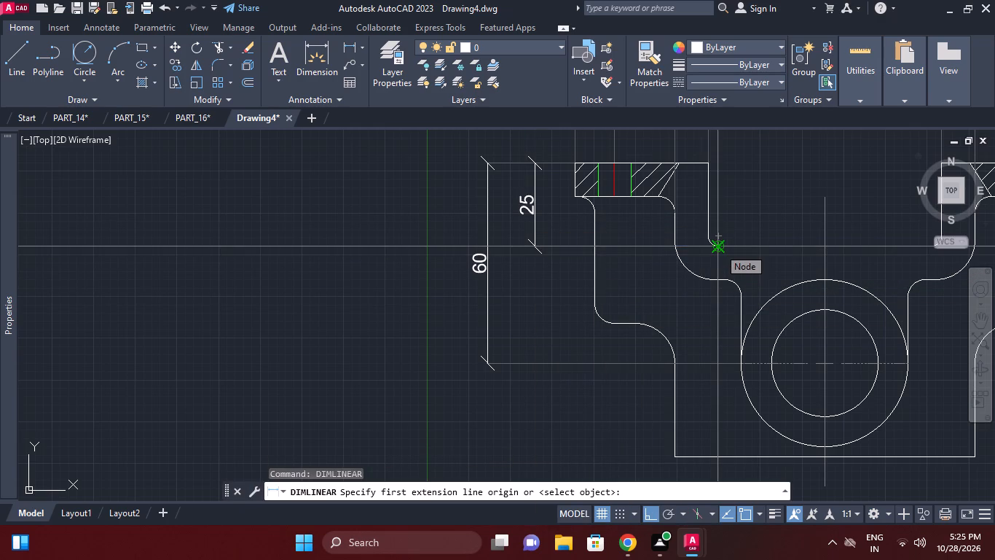
click(719, 248)
click(717, 279)
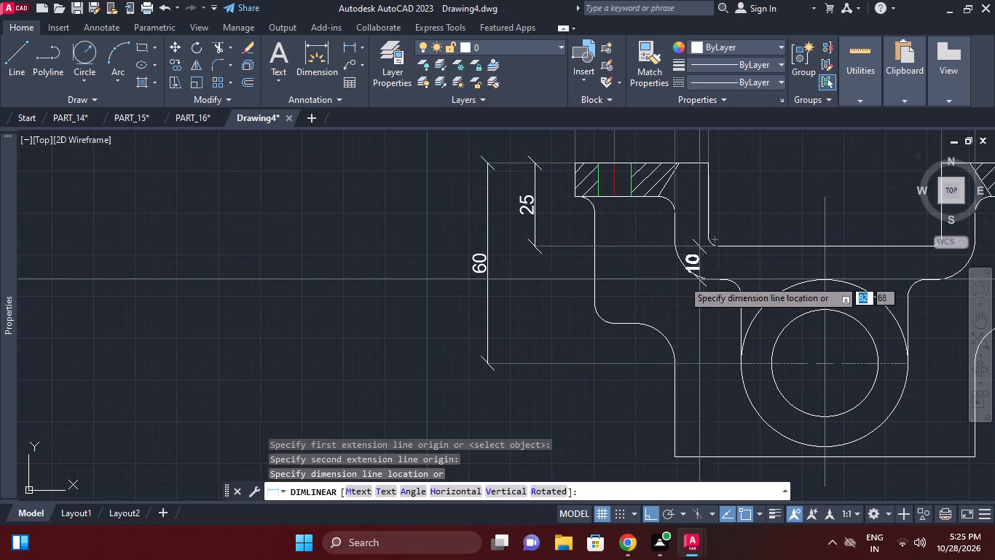
click(536, 249)
Add a vertical linear dimension of the right flange's thickness by selecting its outer edge, placed to the right of the flange.
middle_drag(586, 295, 517, 267)
scroll(517, 267, down, 1)
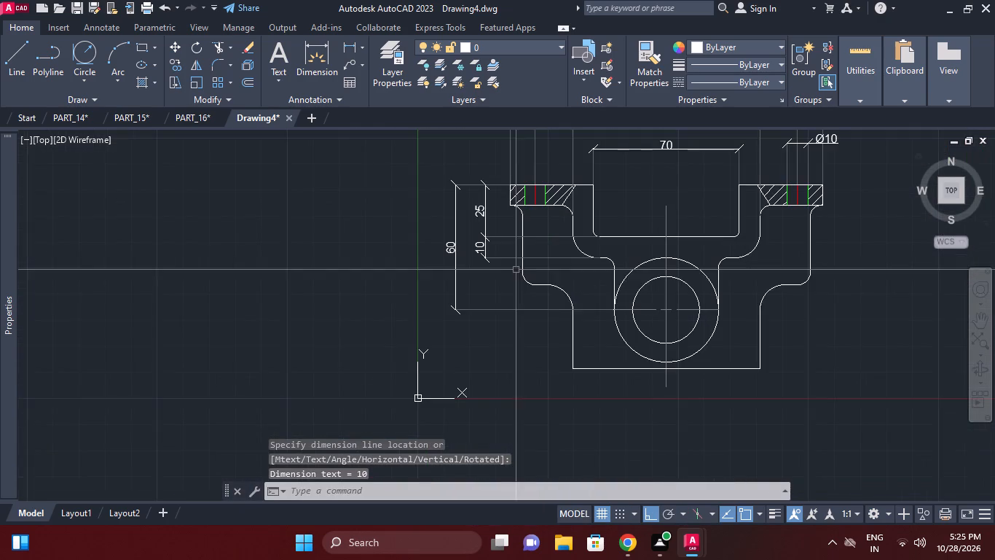
middle_drag(497, 273, 462, 271)
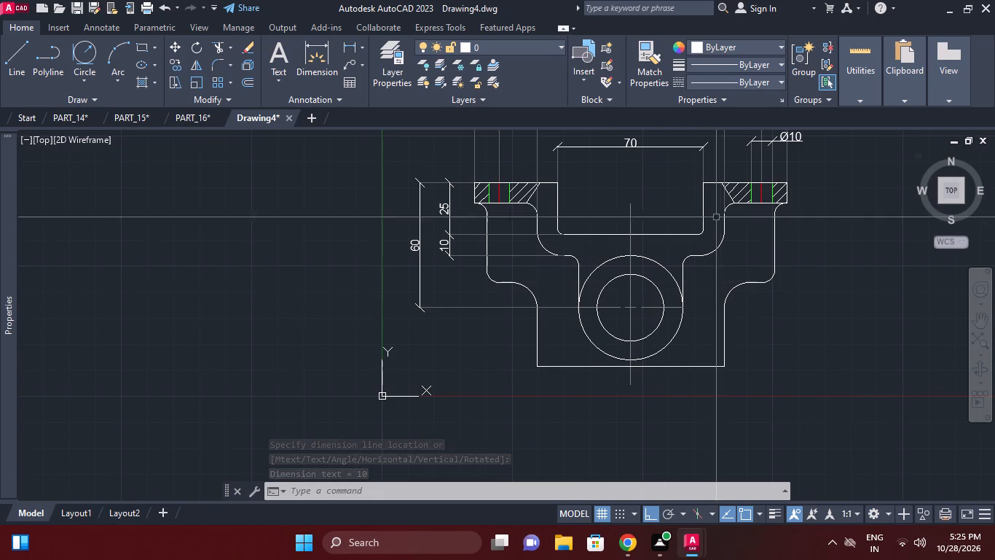
middle_drag(854, 295, 778, 339)
scroll(763, 295, down, 1)
right_click(777, 261)
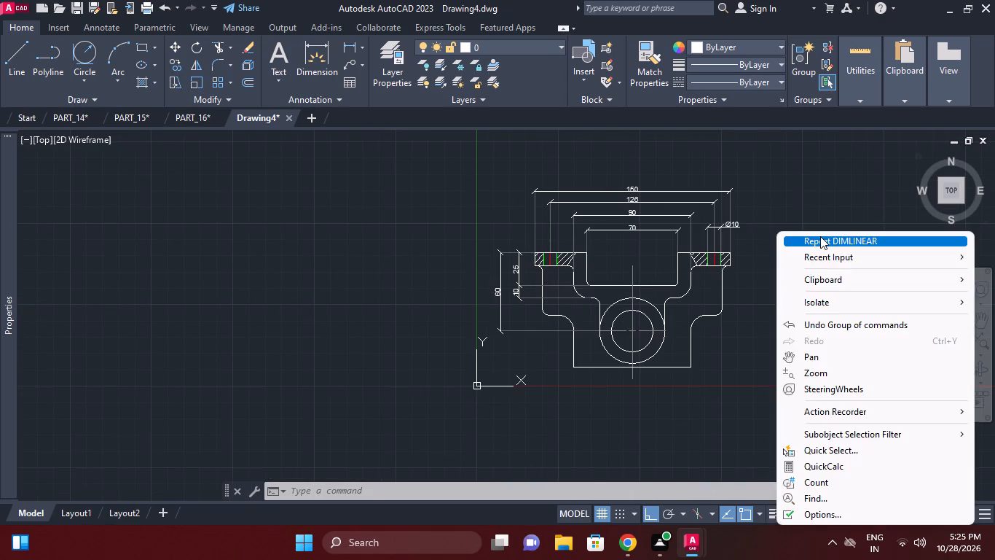
click(820, 236)
scroll(742, 268, up, 3)
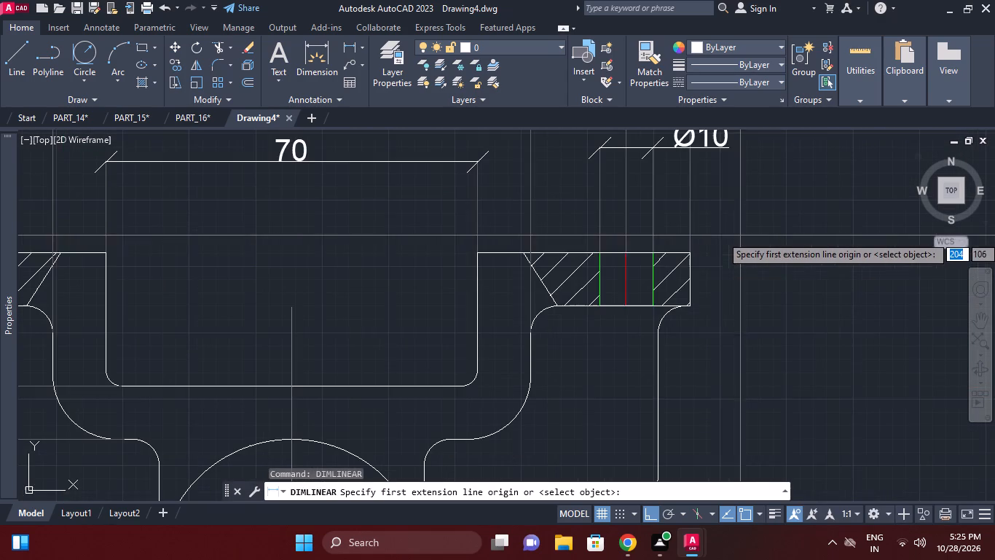
right_click(706, 254)
click(694, 265)
click(691, 264)
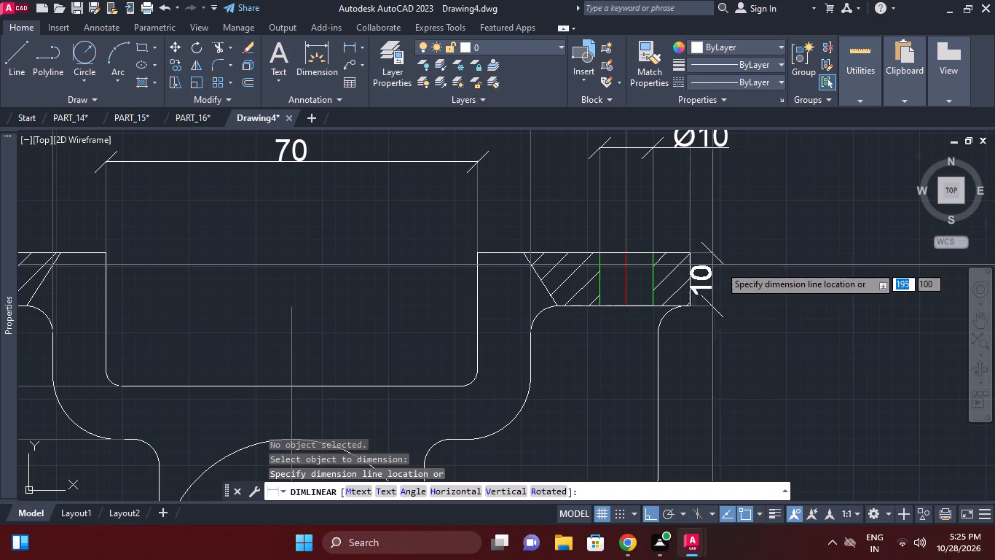
click(752, 266)
Add a vertical linear dimension from the right flange's underside to the lower right shoulder, aligned with the flange thickness dimension.
right_click(806, 238)
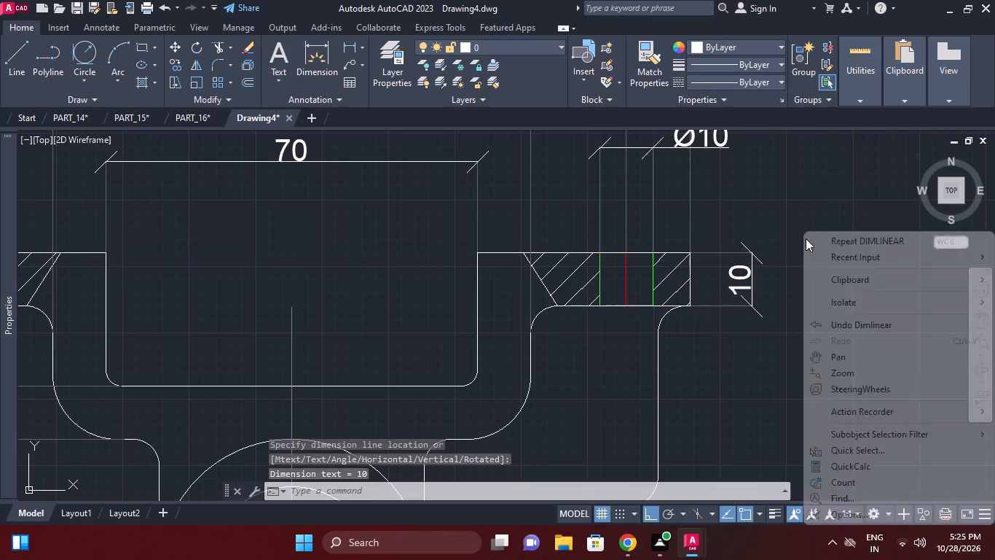
click(834, 241)
click(692, 306)
middle_drag(696, 319, 690, 308)
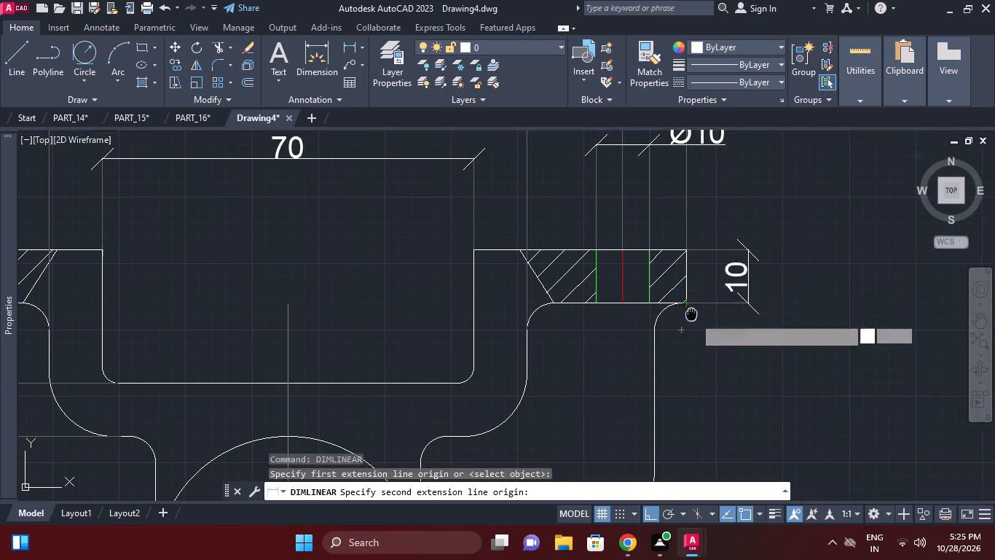
middle_drag(690, 308, 703, 238)
click(613, 429)
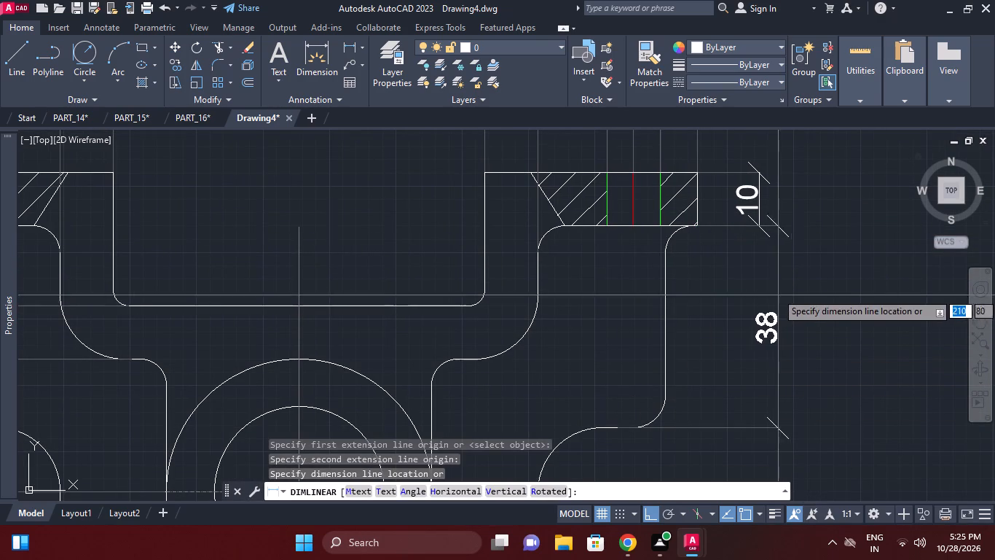
click(758, 225)
Add a vertical linear dimension from the lower right shoulder to the base's bottom right corner, placed beneath the shoulder height dimension.
middle_drag(785, 296, 799, 225)
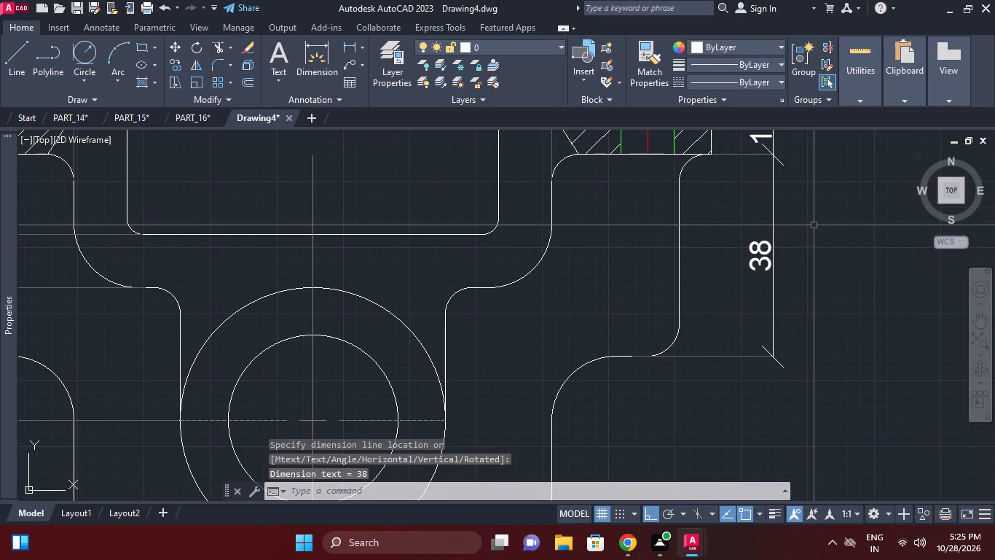
right_click(814, 228)
click(862, 240)
middle_drag(770, 283, 825, 203)
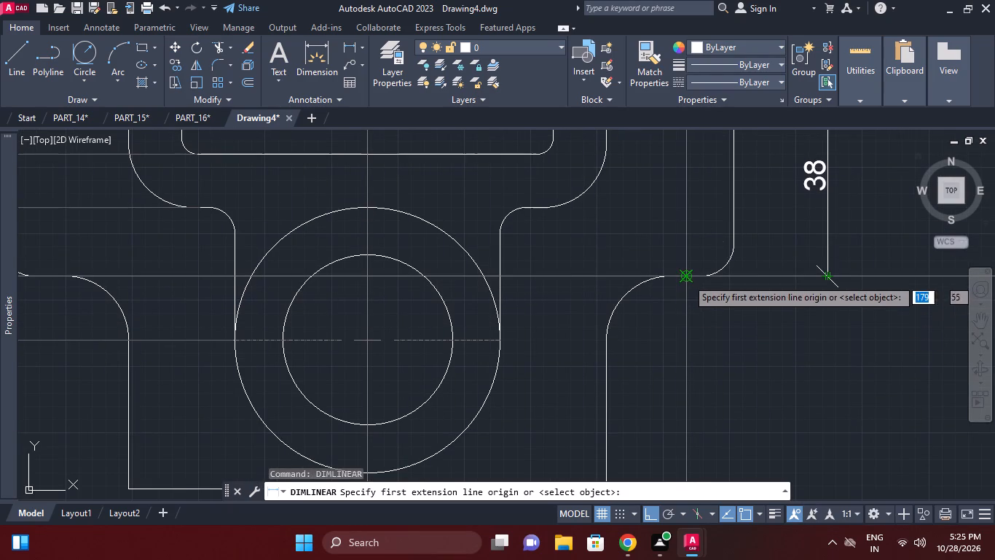
click(684, 278)
middle_drag(702, 354, 706, 225)
scroll(692, 233, down, 1)
click(643, 316)
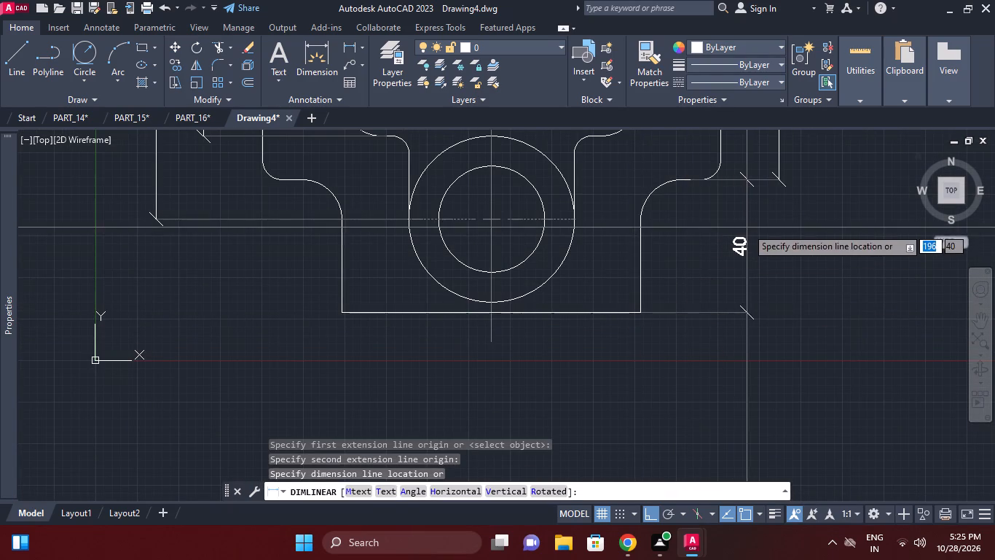
middle_drag(761, 209, 749, 284)
click(763, 255)
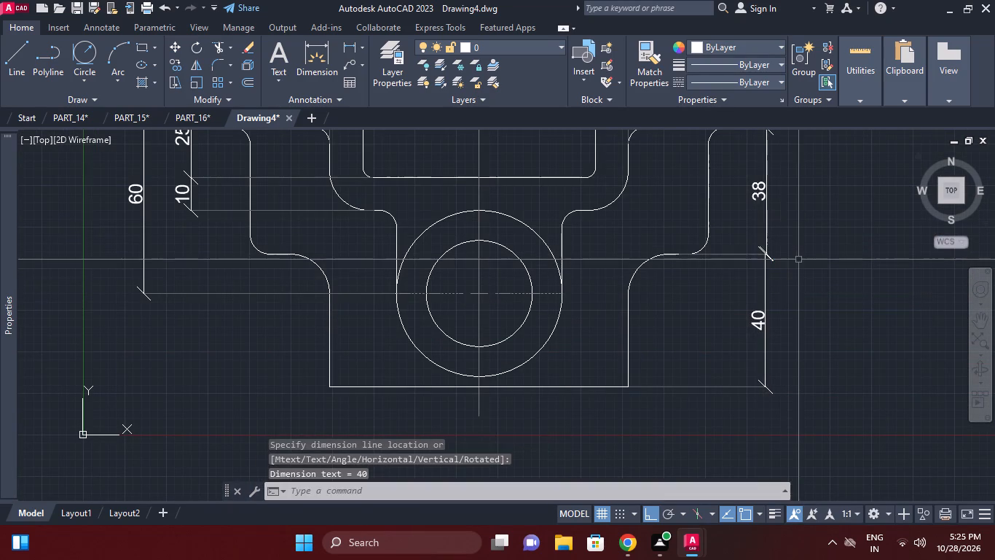
Stretch the new base height dimension so its line aligns with the shoulder height dimension above it, and clear the selection.
middle_drag(802, 262, 799, 271)
scroll(770, 275, up, 2)
click(763, 287)
click(713, 271)
scroll(732, 239, up, 3)
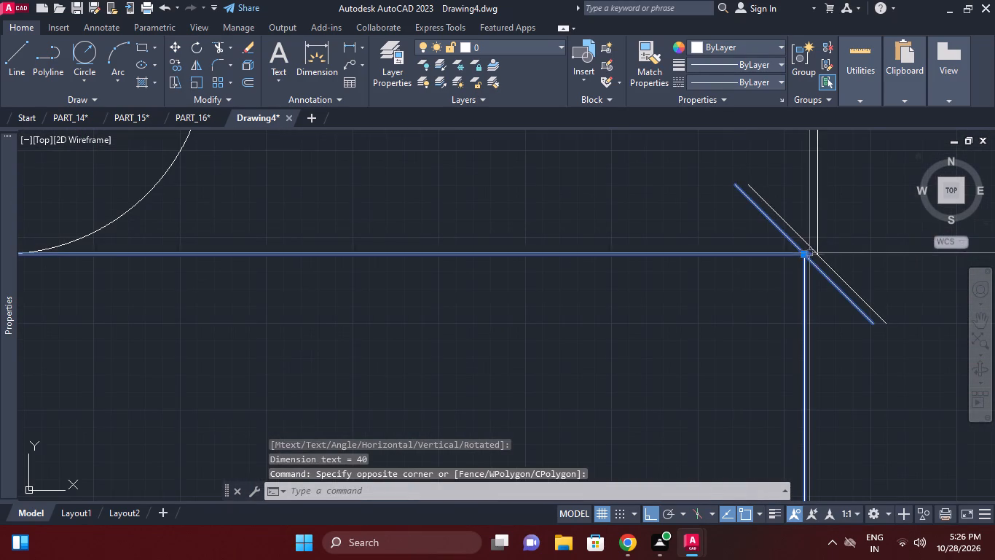
click(801, 253)
click(818, 252)
scroll(824, 237, down, 2)
middle_drag(824, 237, 821, 244)
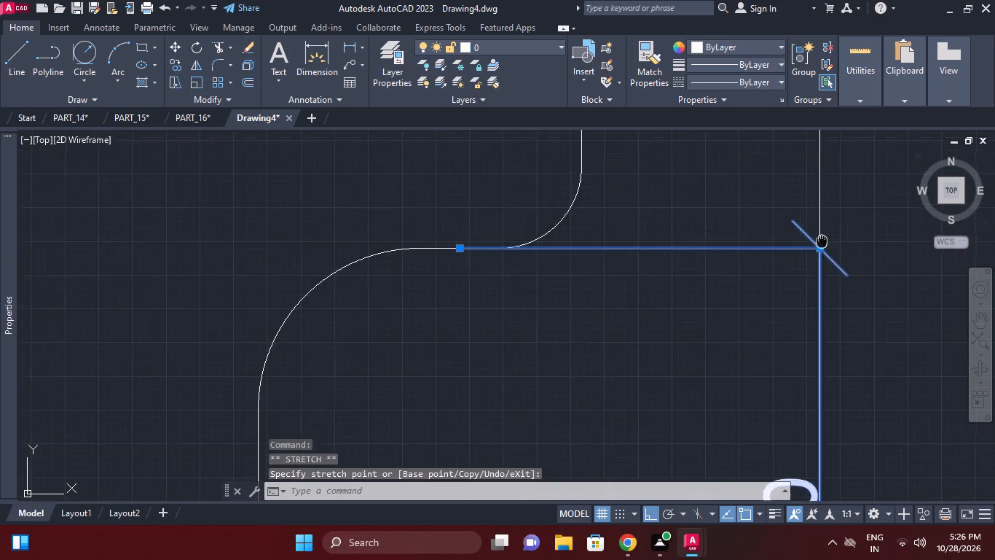
scroll(821, 244, down, 2)
middle_drag(821, 244, 803, 258)
right_click(737, 317)
click(793, 386)
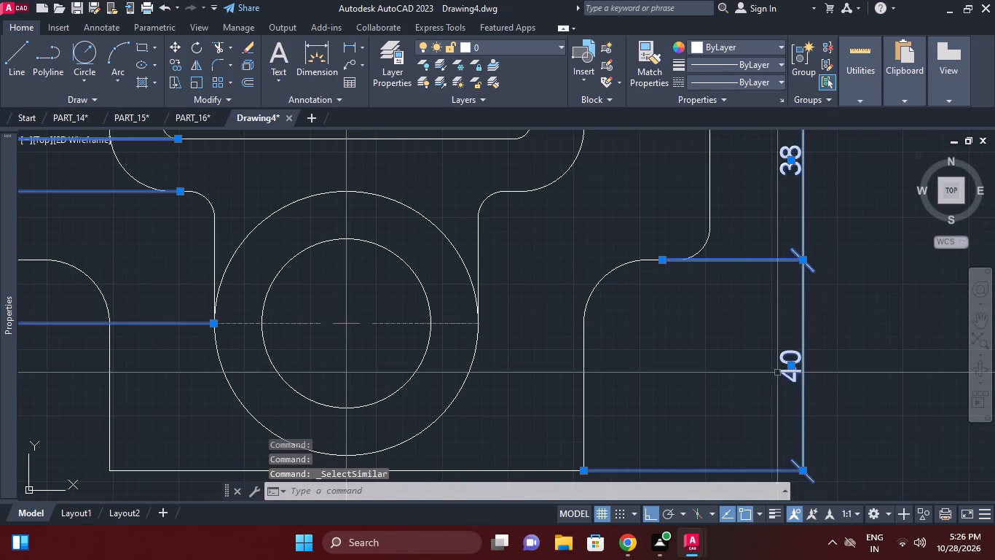
right_click(730, 311)
click(773, 395)
Add a horizontal linear dimension of the base's width by selecting its bottom edge, placed below the part.
scroll(752, 308, down, 3)
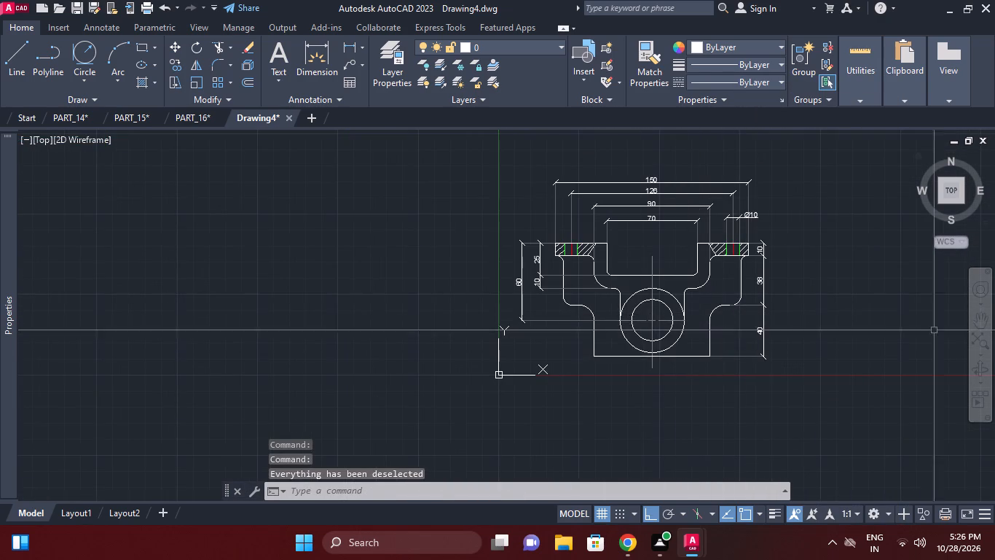
right_click(889, 291)
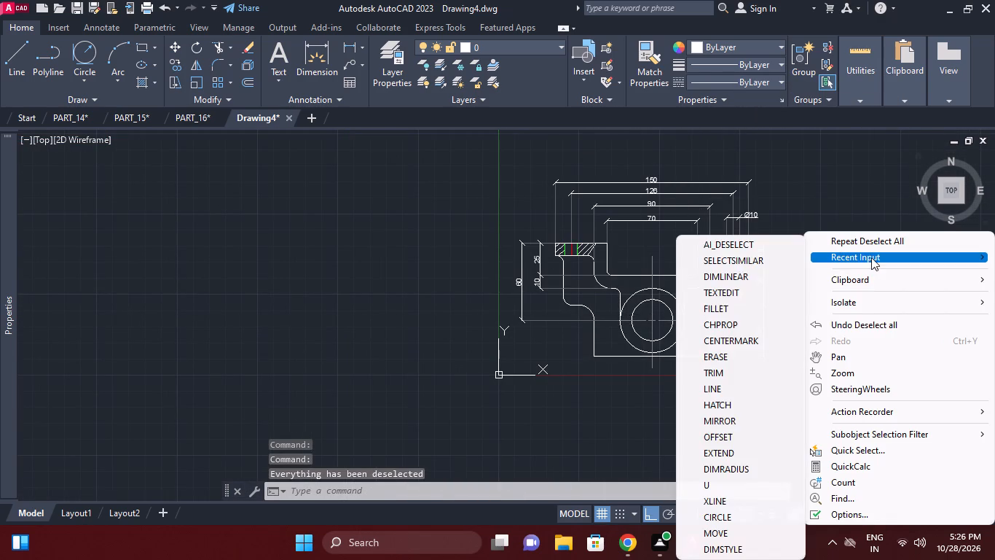
click(744, 272)
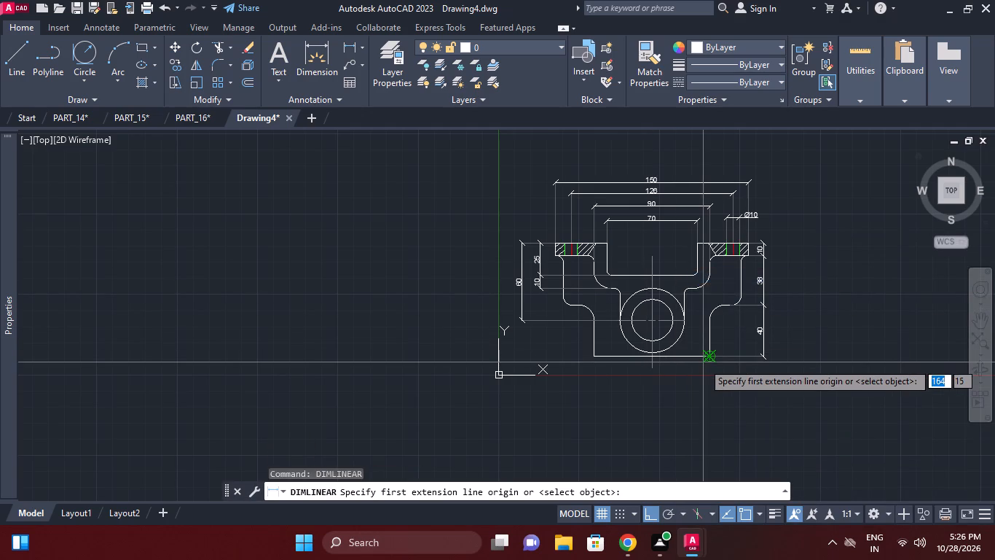
right_click(613, 384)
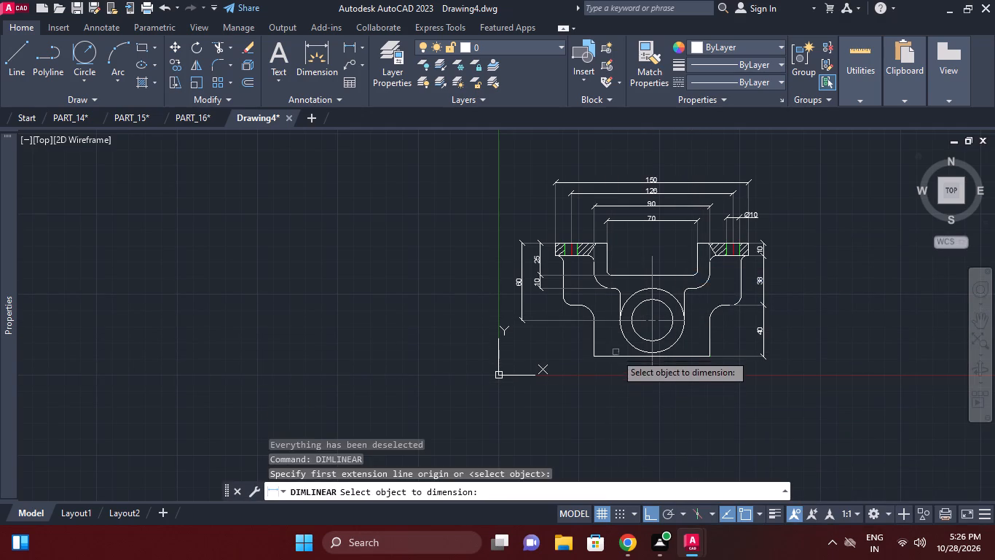
click(616, 354)
click(675, 356)
scroll(670, 379, up, 2)
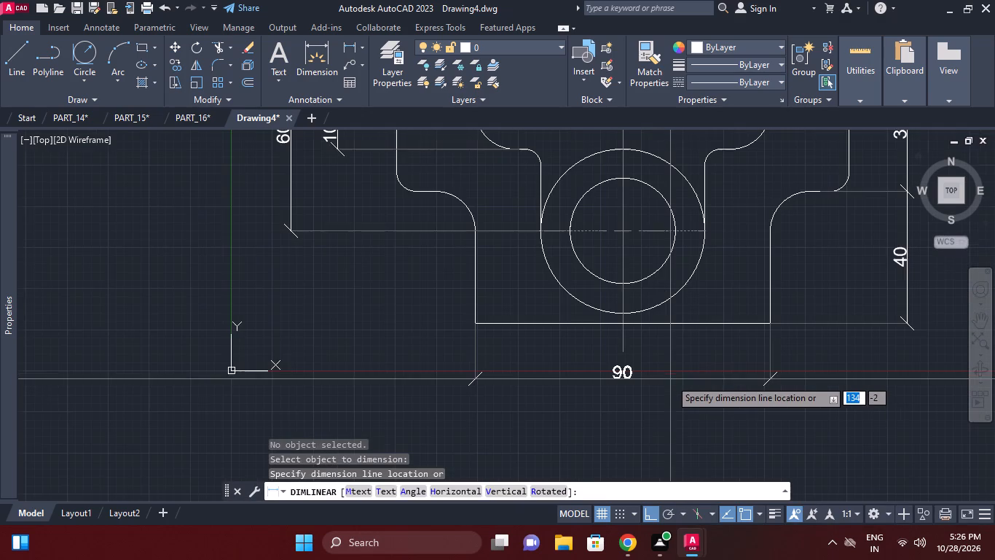
click(669, 381)
Add a horizontal linear dimension between the body's outer left and right side walls, placed below the base width dimension.
right_click(711, 352)
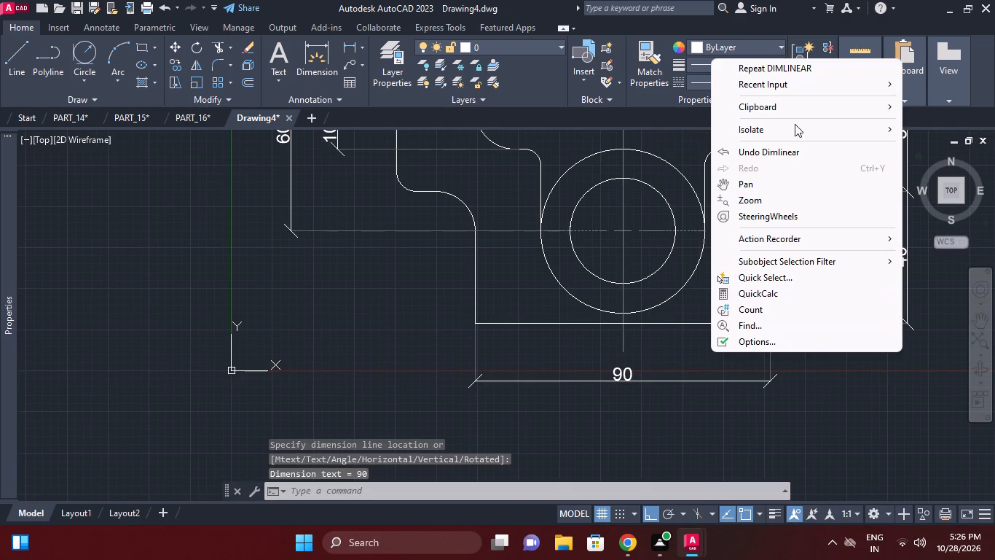
click(806, 73)
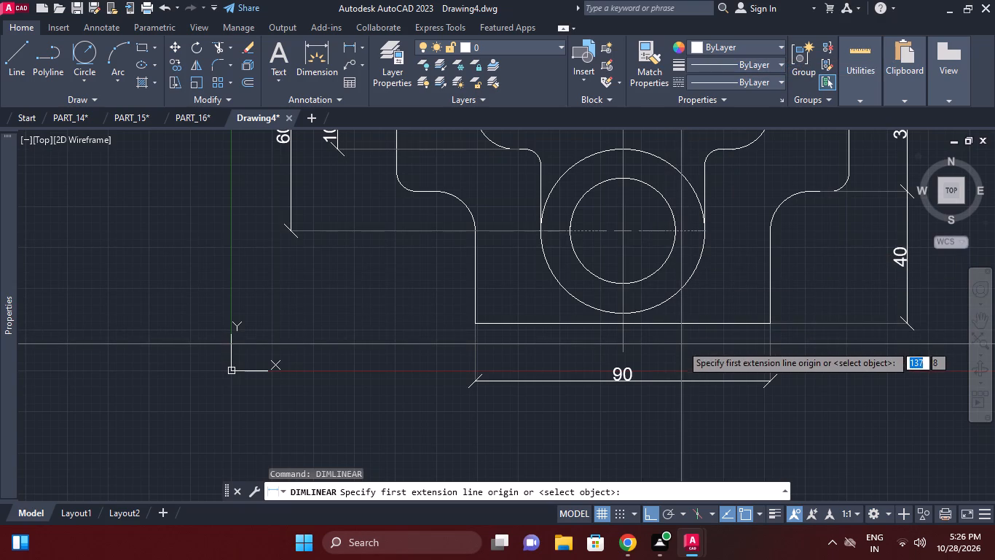
click(396, 178)
click(851, 178)
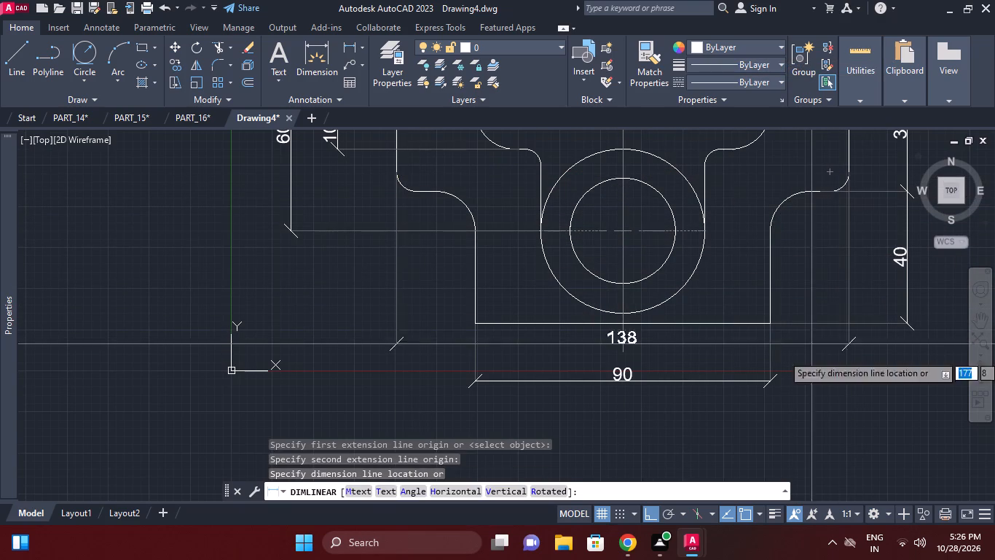
middle_drag(801, 403, 800, 359)
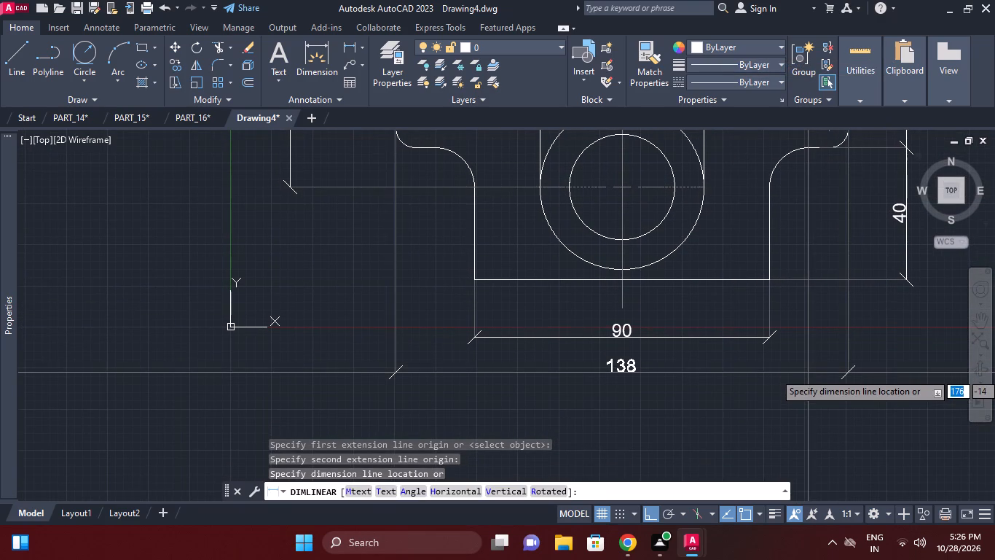
click(808, 369)
scroll(776, 311, down, 2)
middle_drag(742, 341, 701, 362)
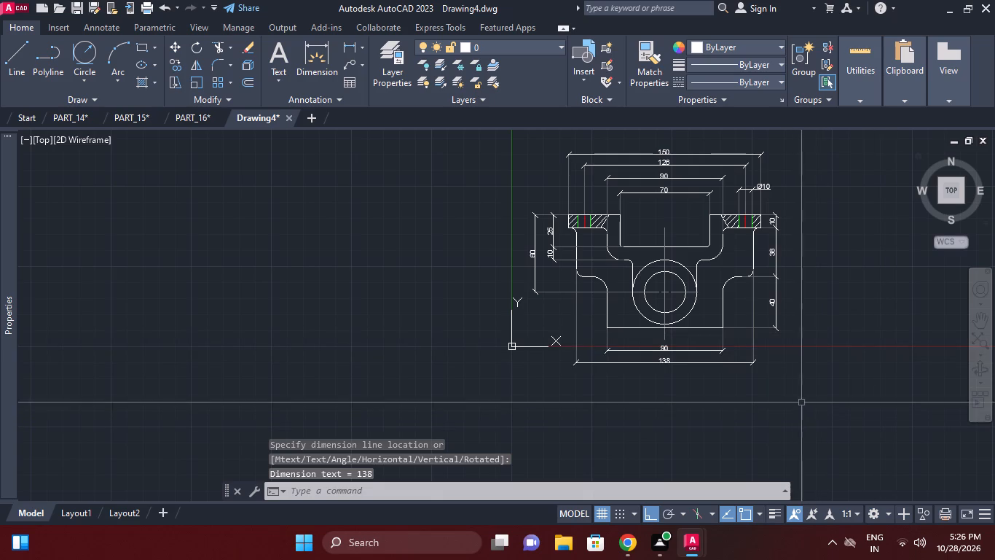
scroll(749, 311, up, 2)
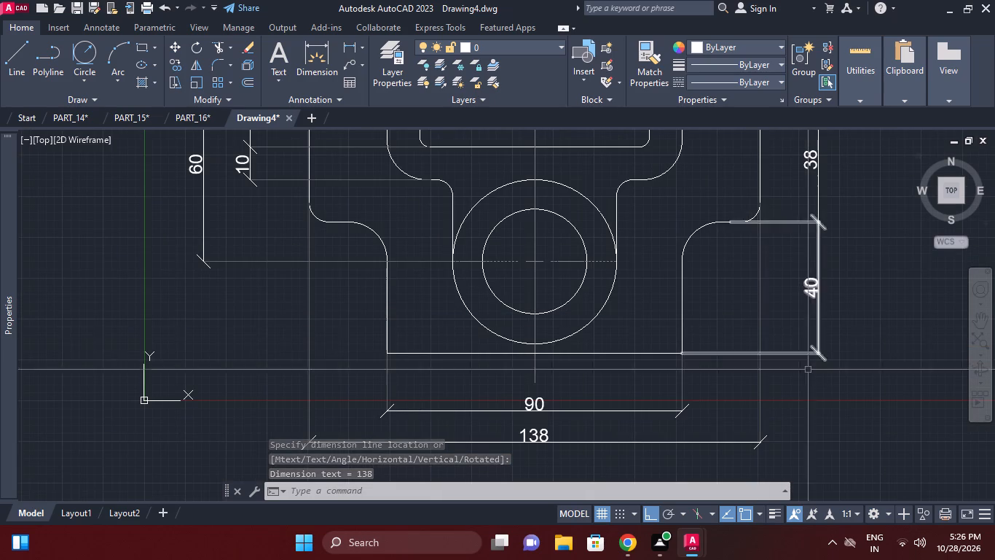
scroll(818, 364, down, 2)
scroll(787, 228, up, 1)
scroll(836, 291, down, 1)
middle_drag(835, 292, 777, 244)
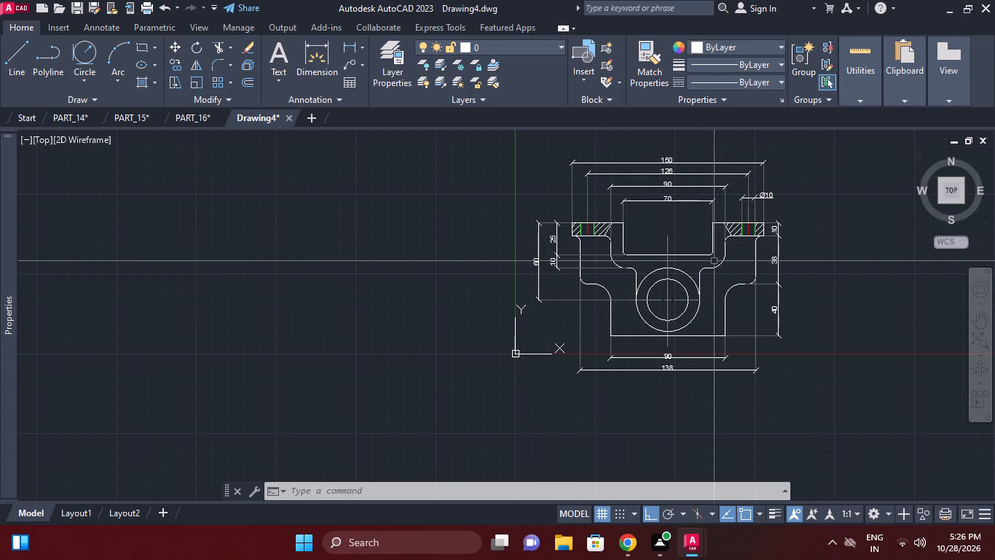
Add a diameter dimension to the outer concentric circle, with its text outside the circle to the lower left.
scroll(714, 260, up, 1)
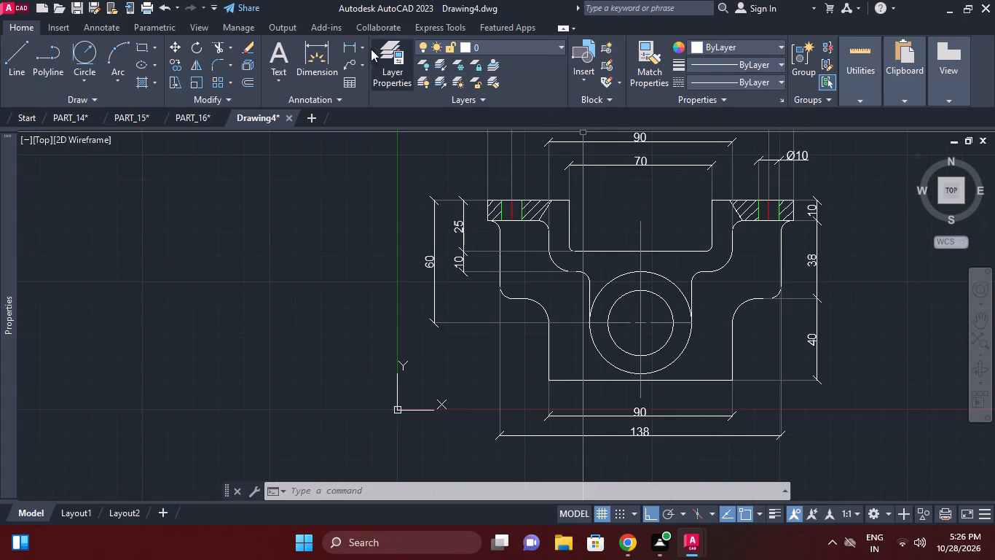
key(d)
text(im)
text(d)
key(space)
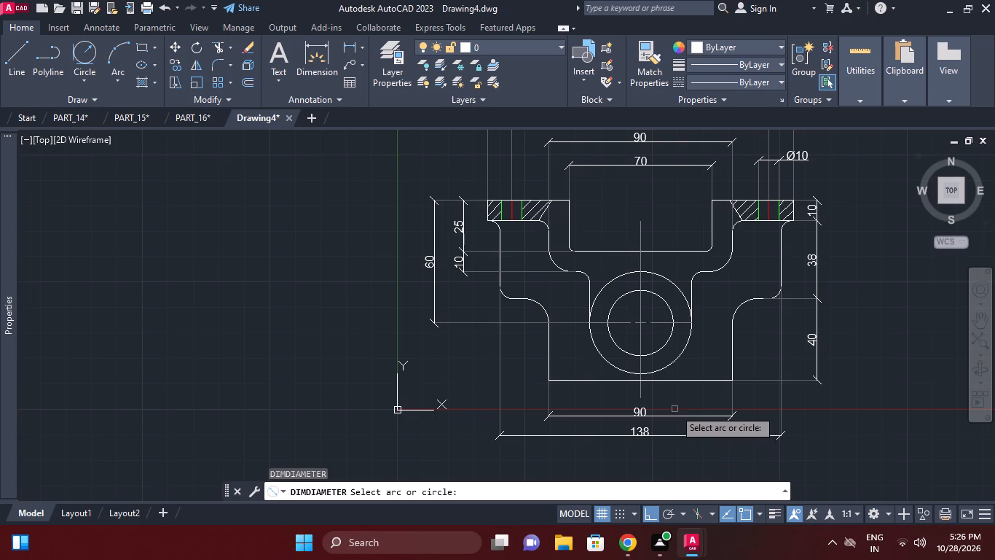
click(597, 354)
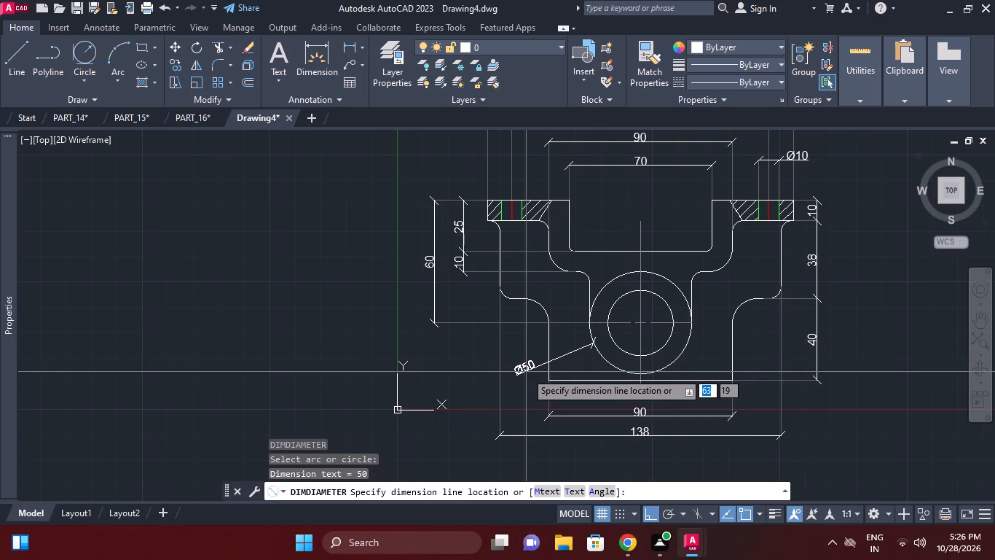
click(532, 366)
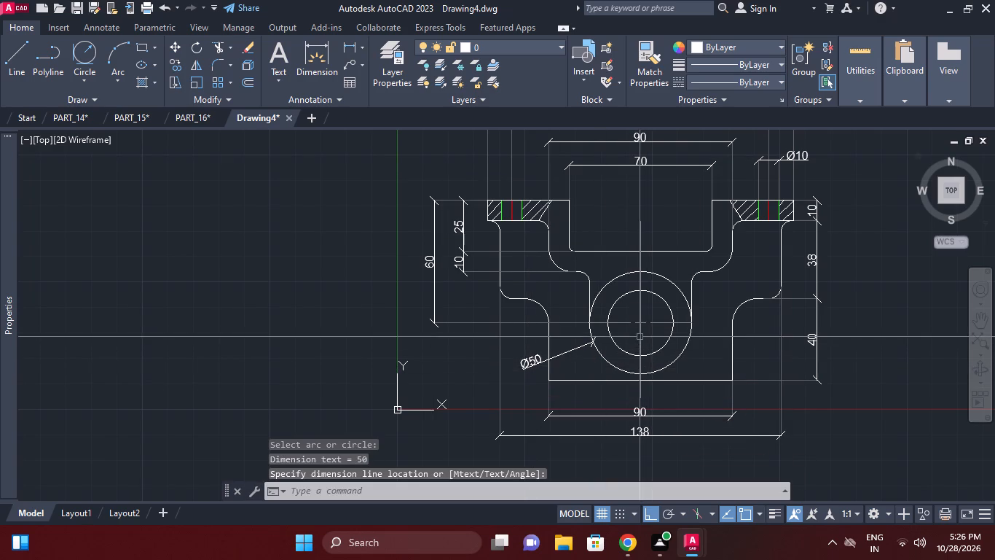
Add a radius dimension to the fillet at the recess's bottom left corner, with its text inside the recess.
click(364, 51)
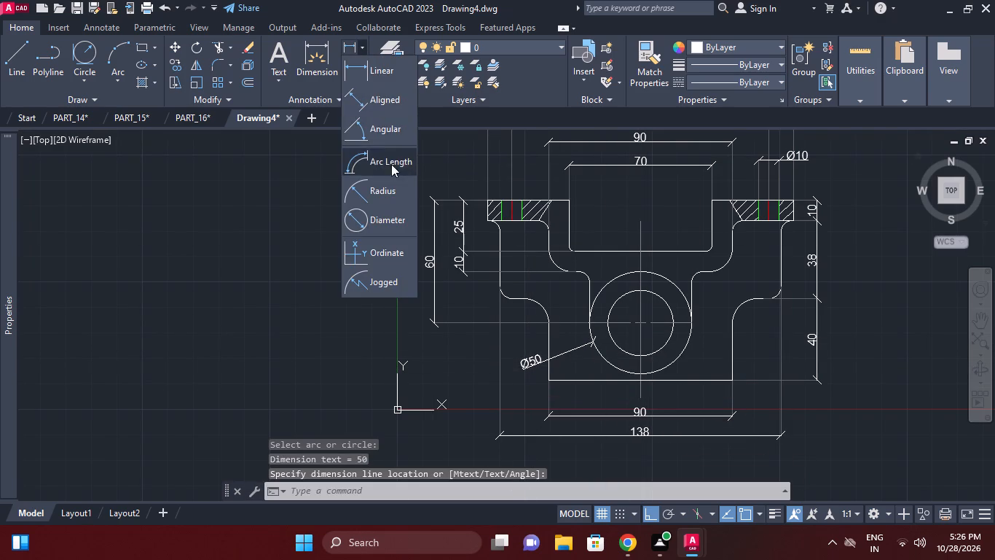
click(386, 192)
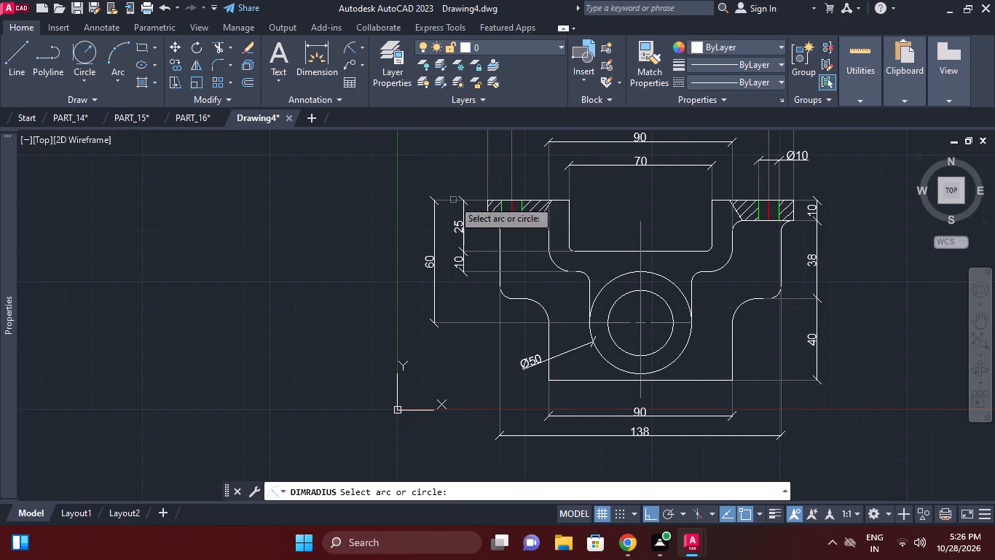
scroll(567, 236, up, 2)
click(573, 266)
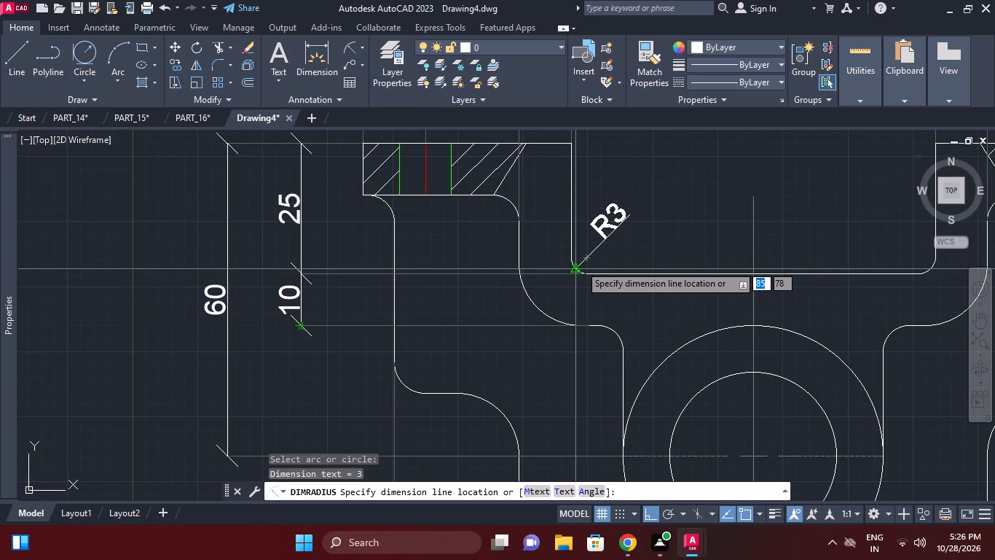
click(580, 265)
middle_drag(750, 265, 660, 268)
Add a radius dimension to the large fillet below the recess's right side, with its text to the arc's lower right.
right_click(625, 219)
click(675, 230)
scroll(733, 308, down, 1)
middle_drag(732, 308, 725, 308)
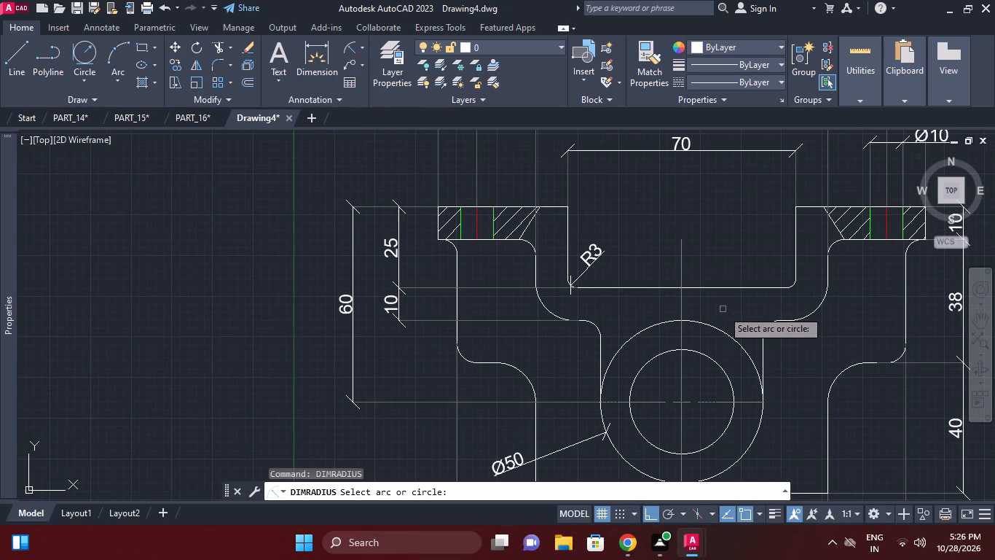
click(812, 313)
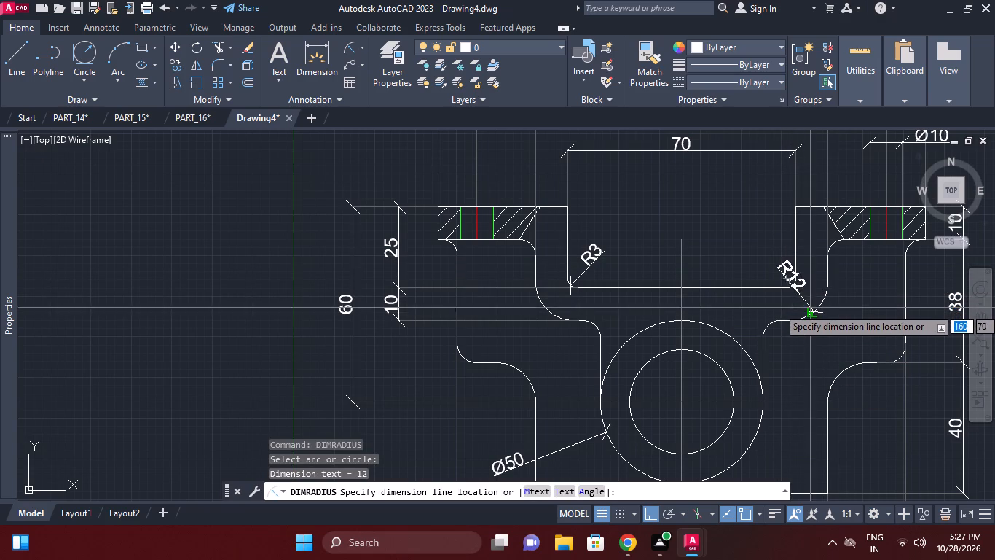
click(808, 309)
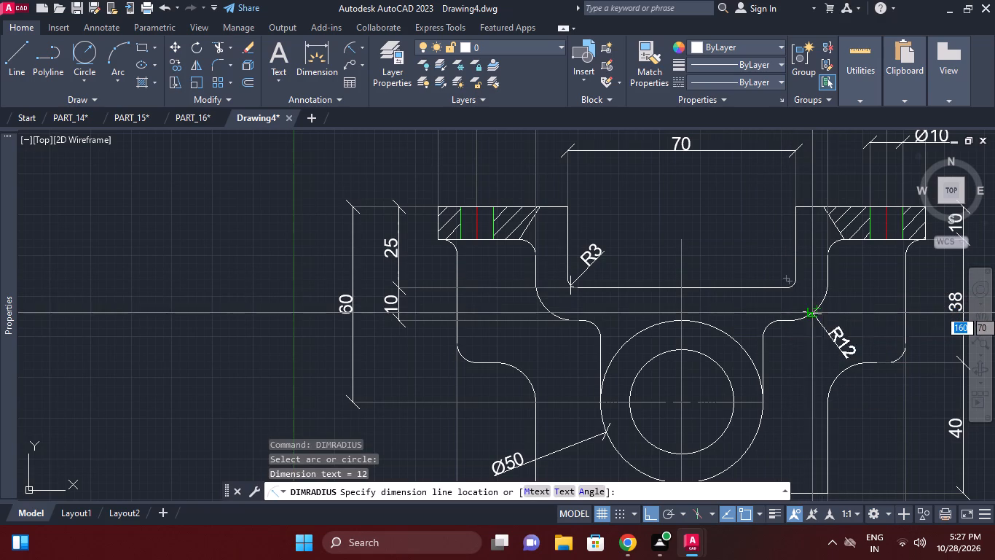
middle_drag(857, 324, 779, 285)
scroll(838, 313, down, 1)
Add a radius dimension to the inner fillet under the right flange, with its text to the arc's lower right.
right_click(795, 279)
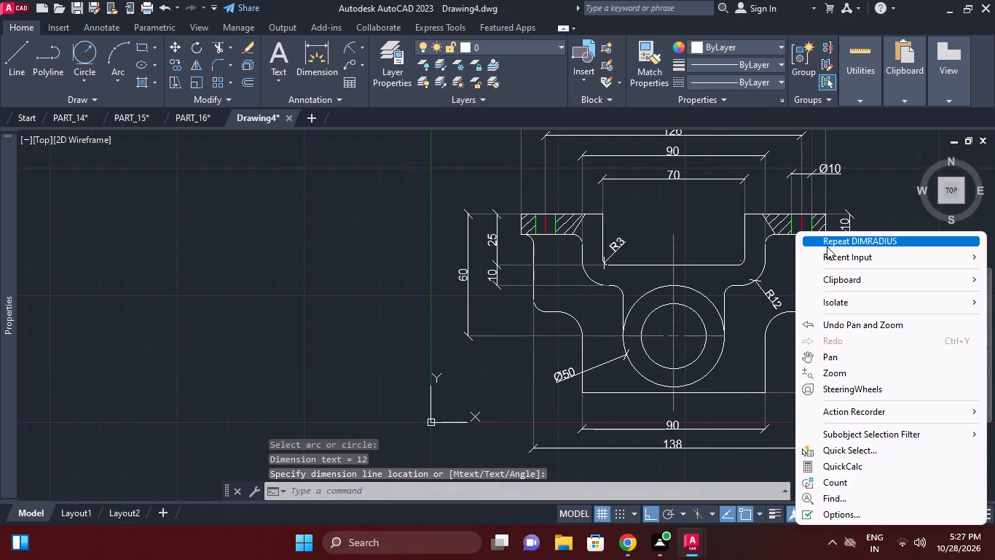
click(827, 246)
middle_click(847, 306)
scroll(798, 209, up, 1)
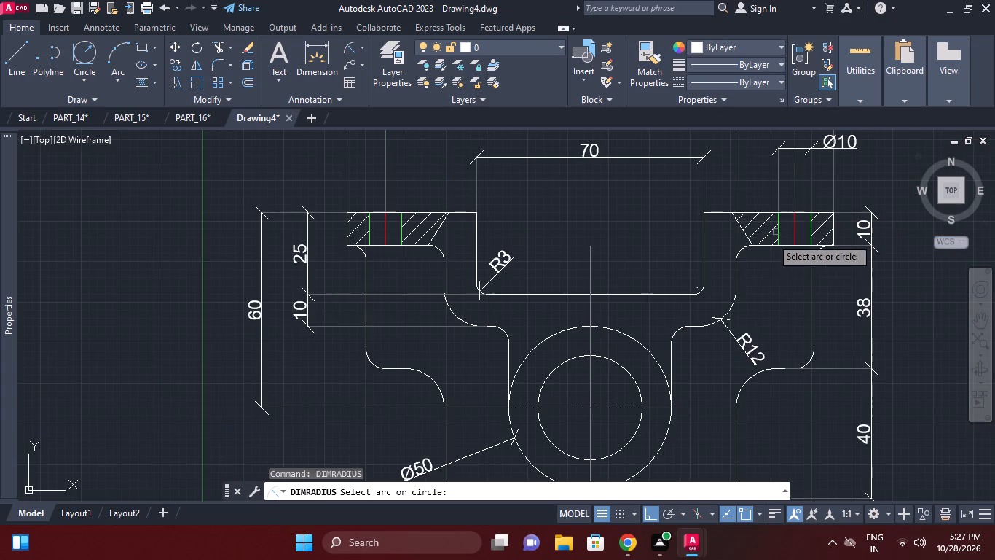
click(739, 254)
click(746, 249)
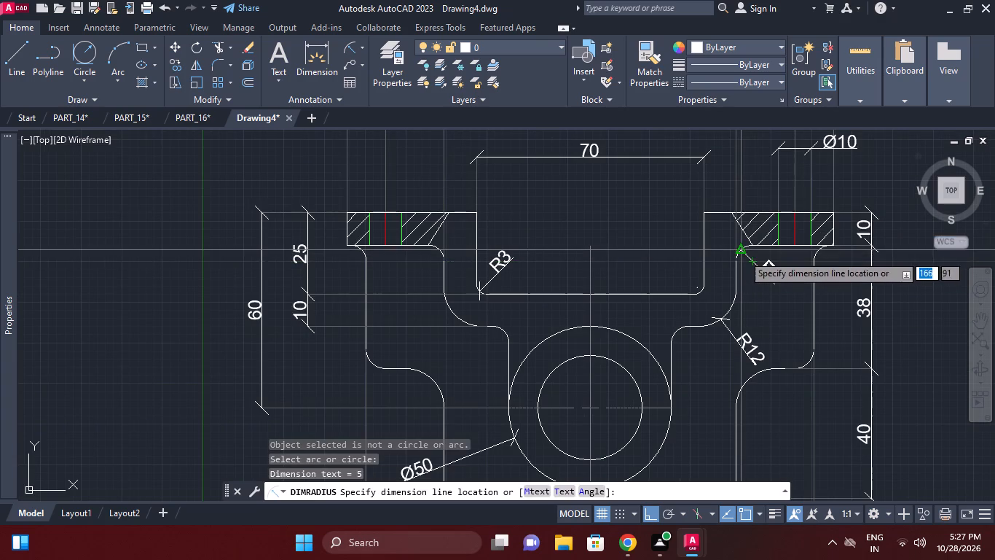
click(743, 253)
middle_drag(767, 284, 766, 273)
scroll(766, 275, up, 1)
Add a radius dimension to the small fillet at the circle's upper right, with its text above and left of the arc.
right_click(766, 273)
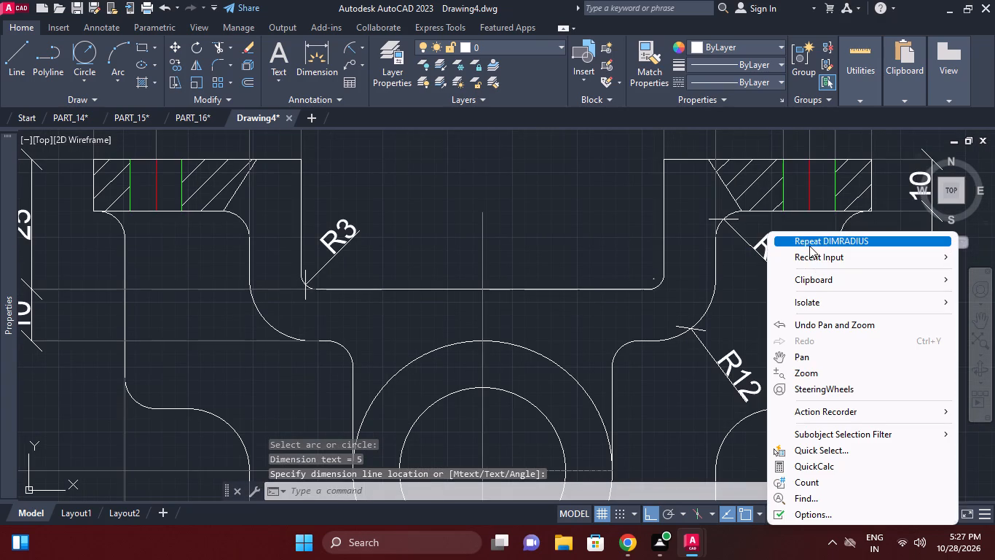
click(809, 246)
middle_drag(791, 306, 806, 258)
click(640, 299)
click(640, 299)
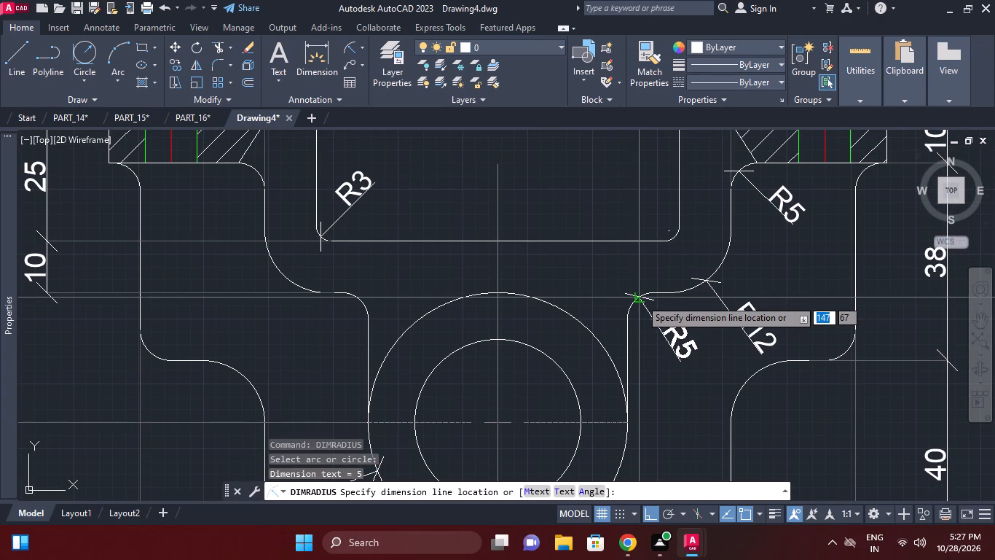
click(644, 300)
scroll(650, 327, down, 1)
middle_drag(636, 314, 629, 304)
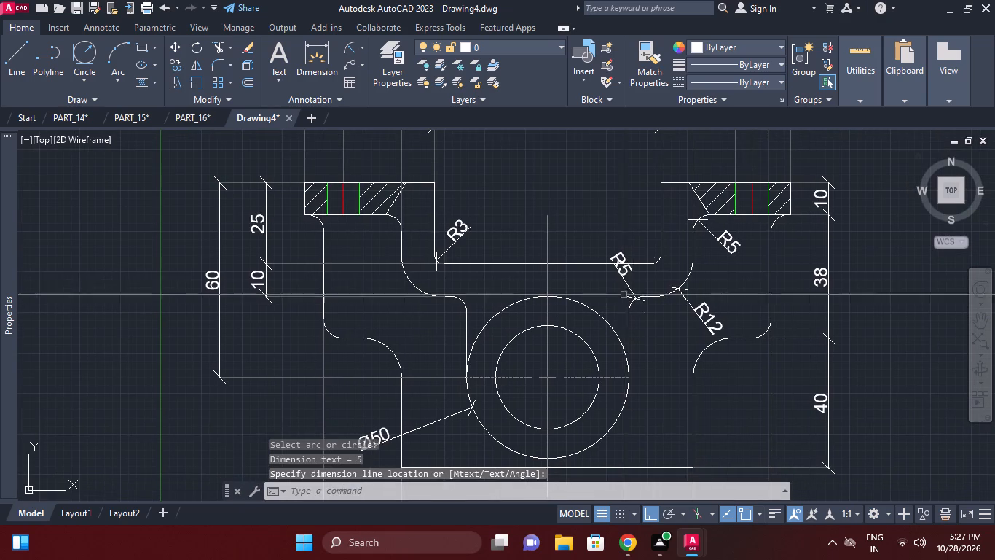
Try relocating the radius dimension text of the small fillet at the circle's upper right, and erase that dimension.
click(626, 276)
click(621, 262)
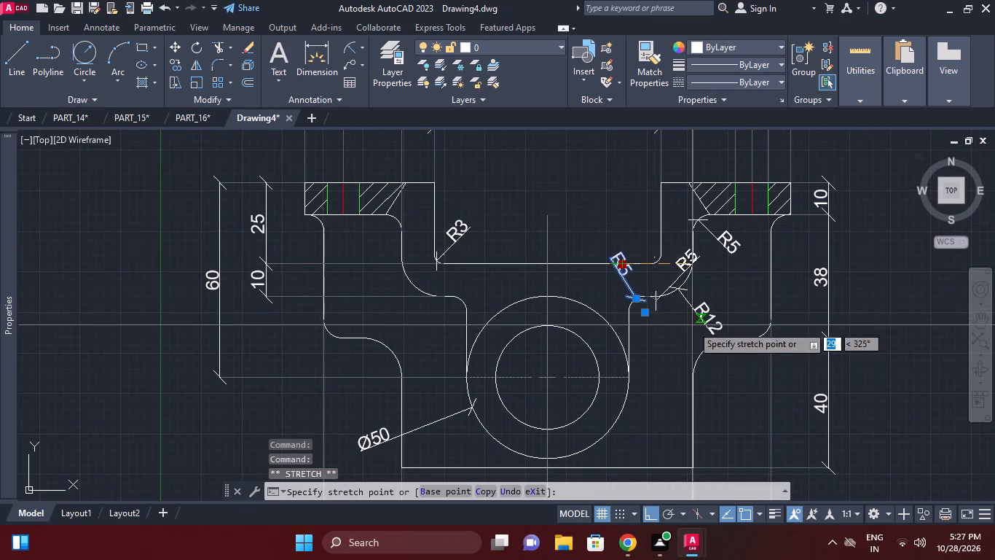
click(651, 320)
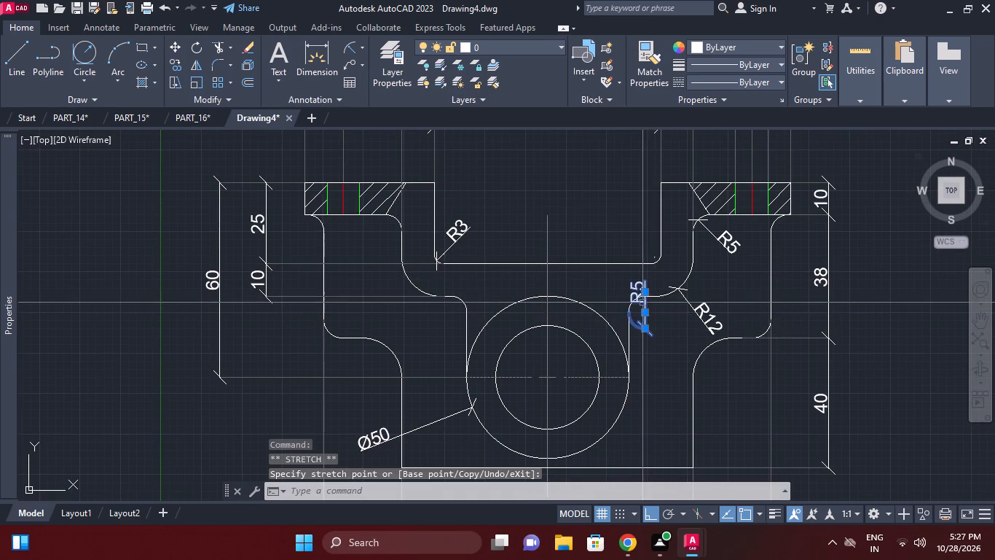
right_click(650, 311)
click(691, 235)
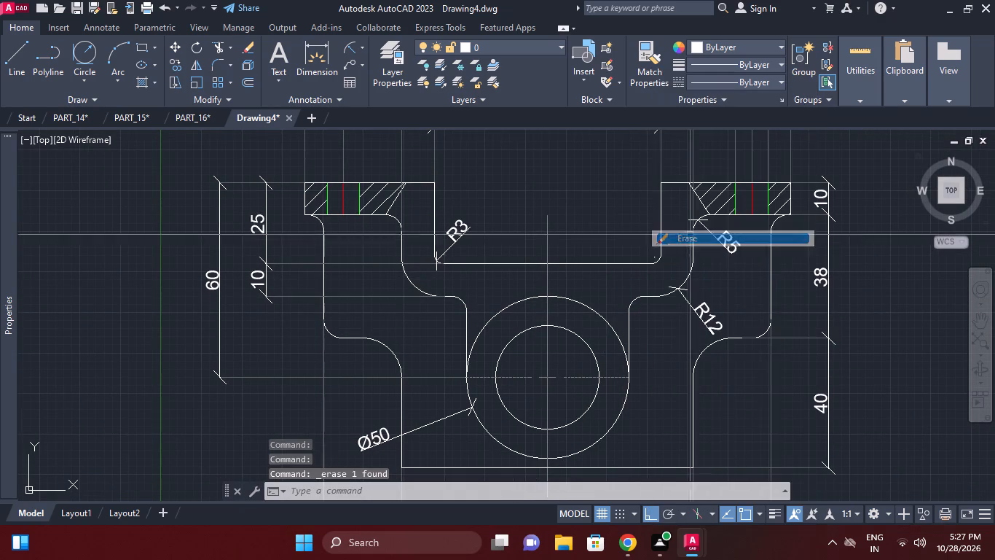
Add a radius dimension to the small fillet at the circle's upper right, with its text to the arc's lower right.
click(351, 43)
click(632, 298)
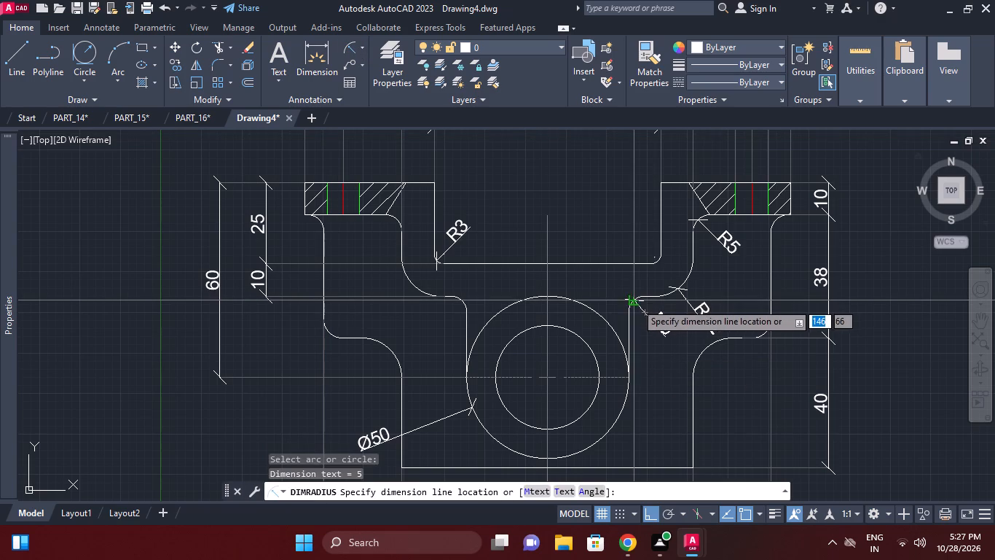
click(636, 303)
Add a radius dimension to the outer fillet under the right flange, with its text to the arc's lower right.
middle_drag(661, 331, 610, 291)
middle_drag(697, 309, 697, 308)
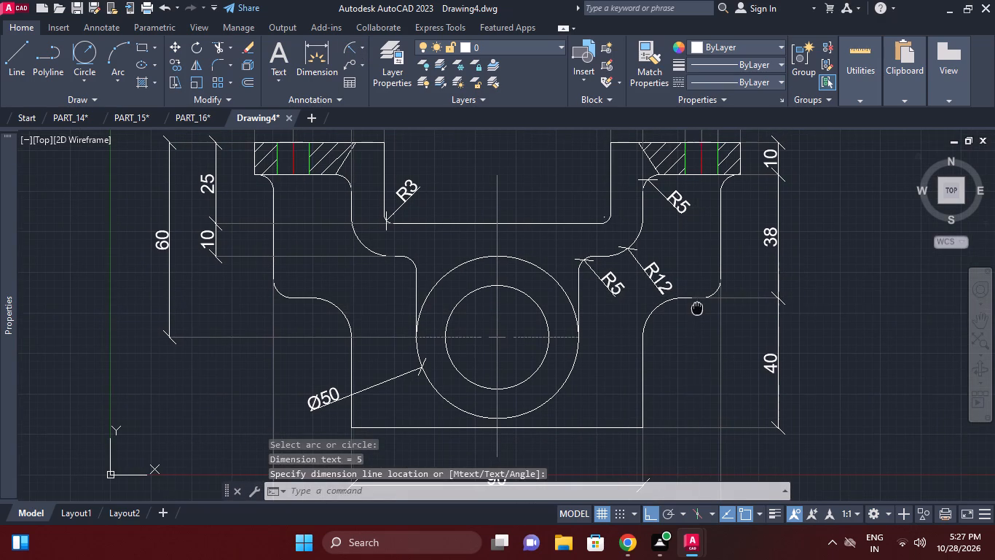
middle_drag(697, 308, 693, 292)
right_click(824, 257)
click(868, 238)
scroll(723, 144, up, 1)
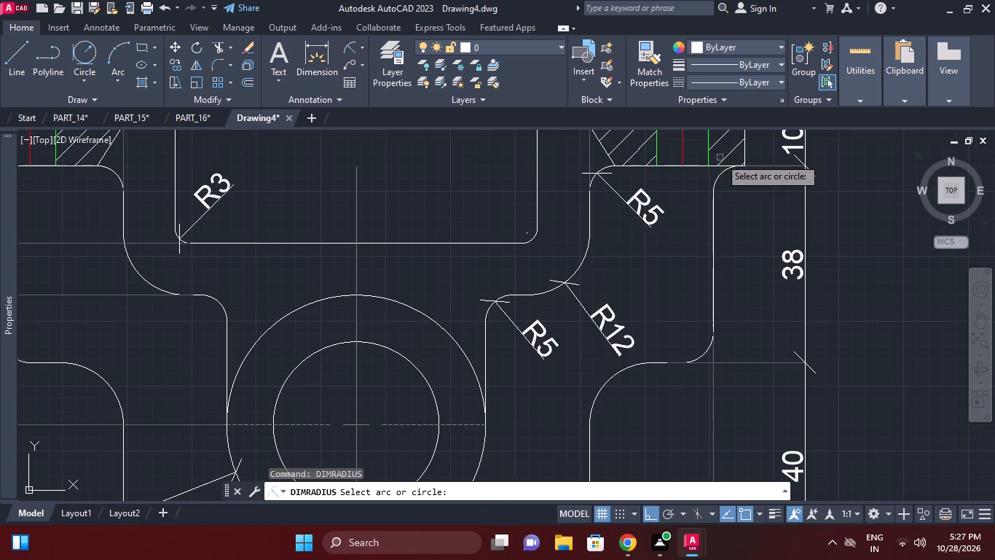
click(723, 174)
click(723, 174)
click(723, 174)
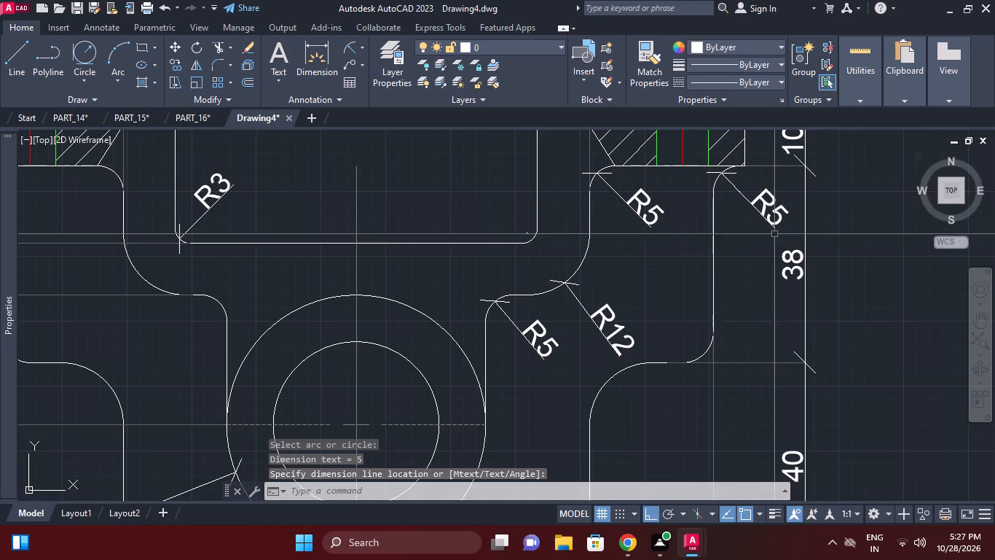
Move the entire dimensioned drawing horizontally in the positive X direction, farther from the origin.
middle_drag(763, 228, 760, 214)
middle_click(755, 248)
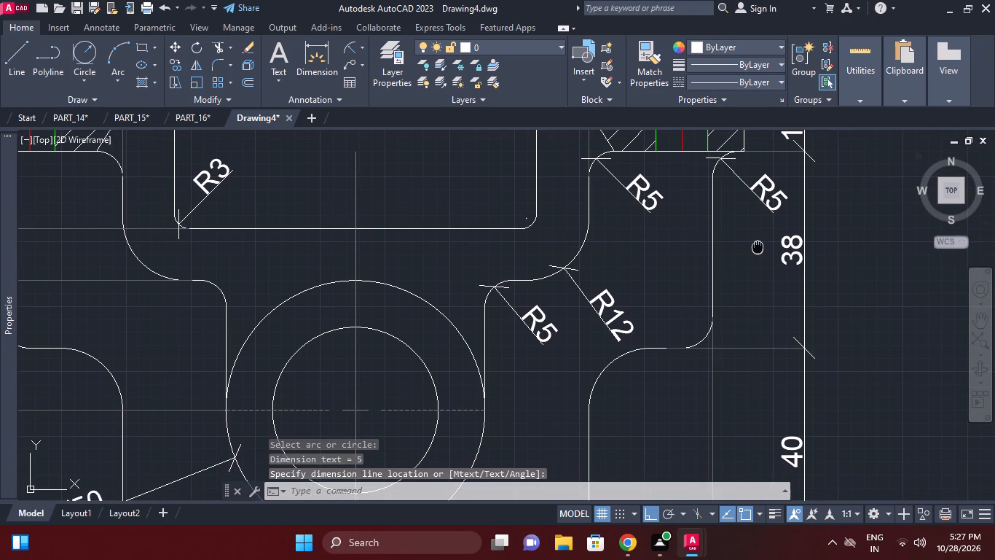
middle_drag(788, 336, 781, 335)
scroll(688, 304, down, 2)
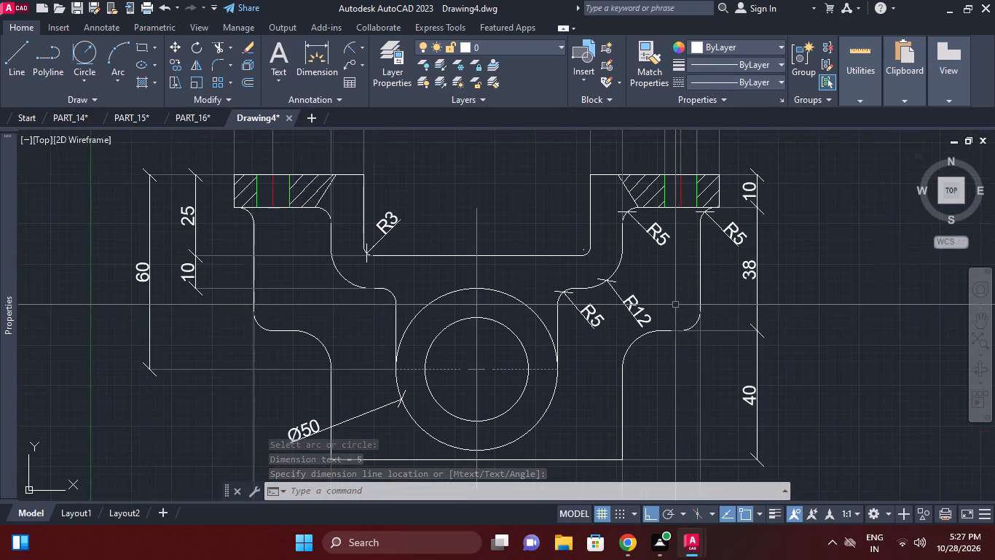
middle_drag(675, 297, 677, 267)
scroll(678, 266, down, 1)
middle_drag(646, 322, 638, 300)
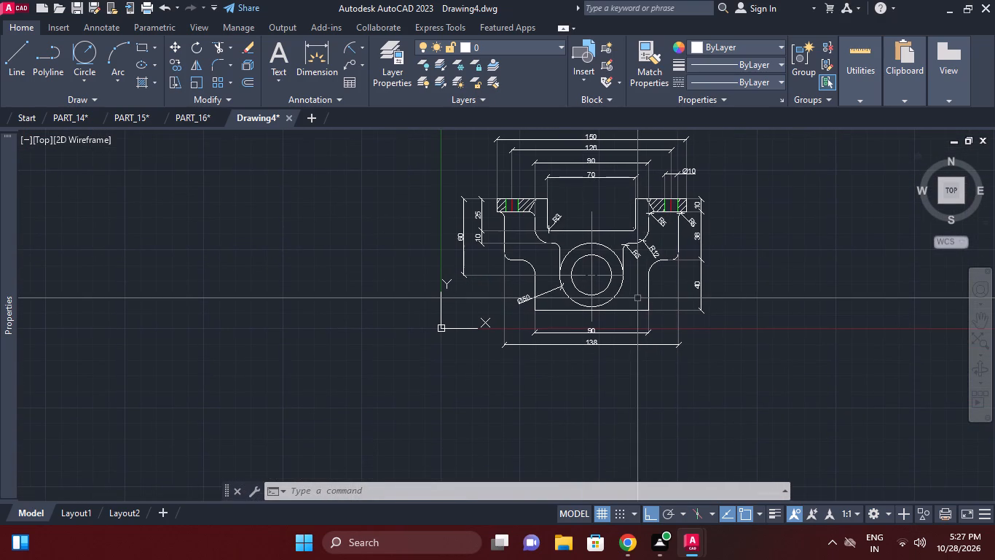
scroll(672, 344, down, 1)
middle_click(672, 344)
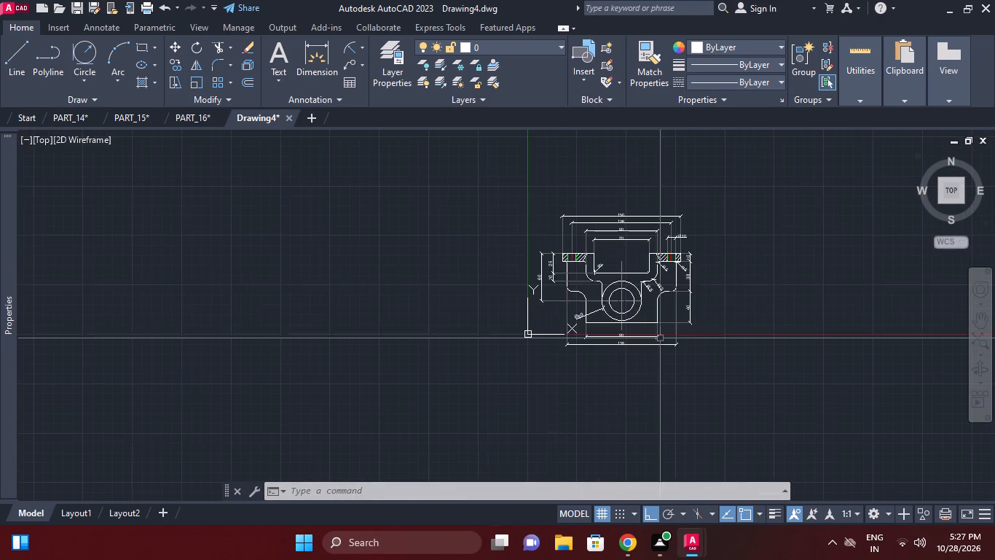
click(486, 179)
click(763, 420)
right_click(756, 409)
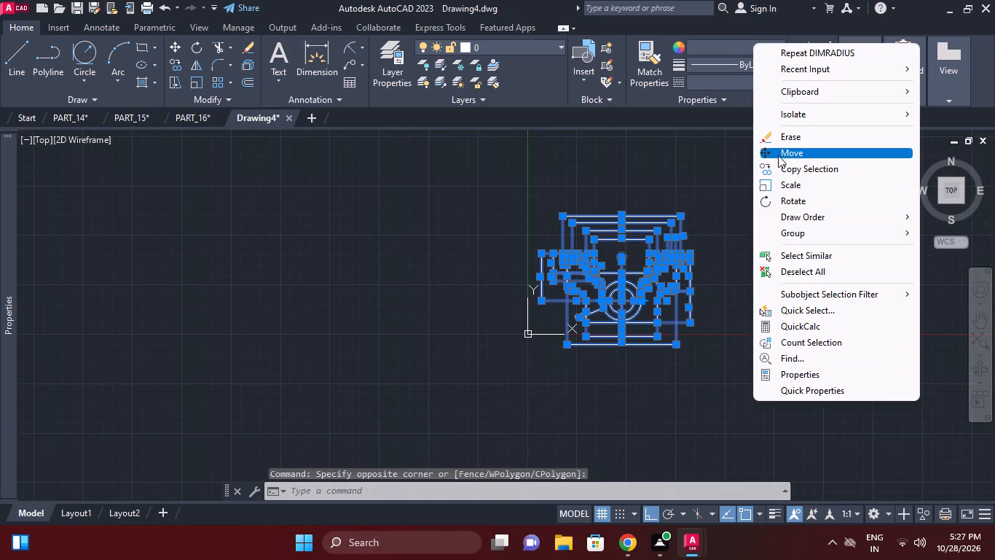
click(780, 151)
click(740, 311)
click(819, 307)
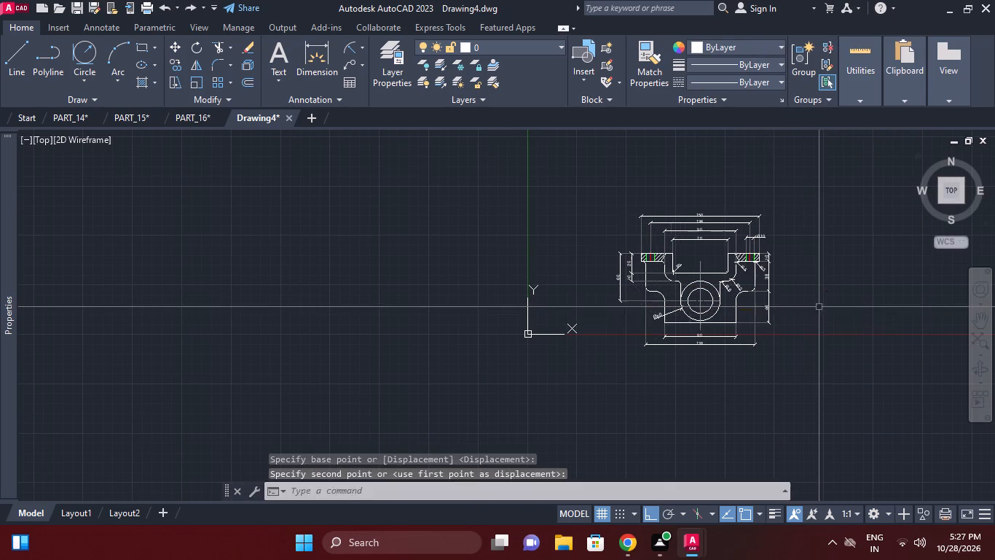
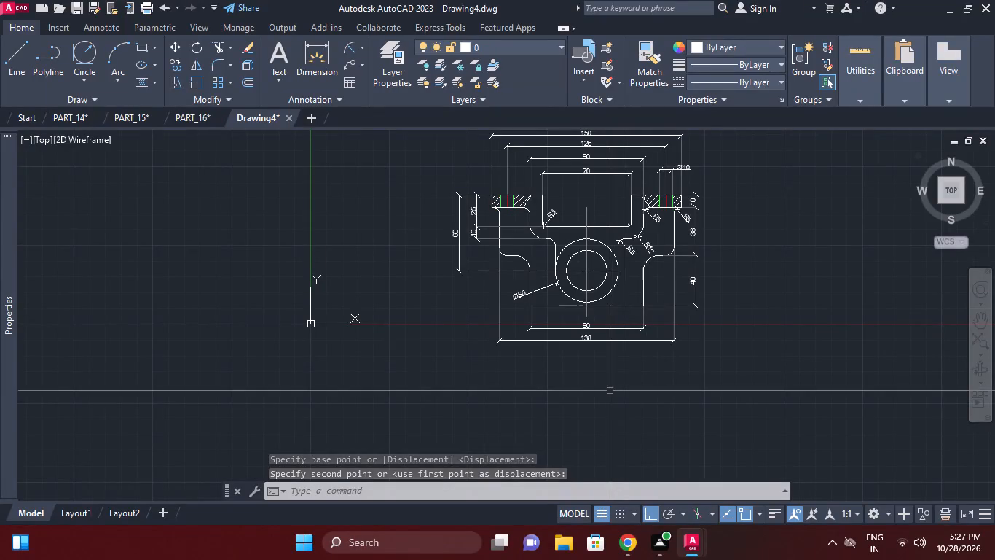
Place a vertical construction line along the circles' vertical centreline, running down below the dimensioned view.
text(xl v)
key(space)
scroll(599, 424, up, 2)
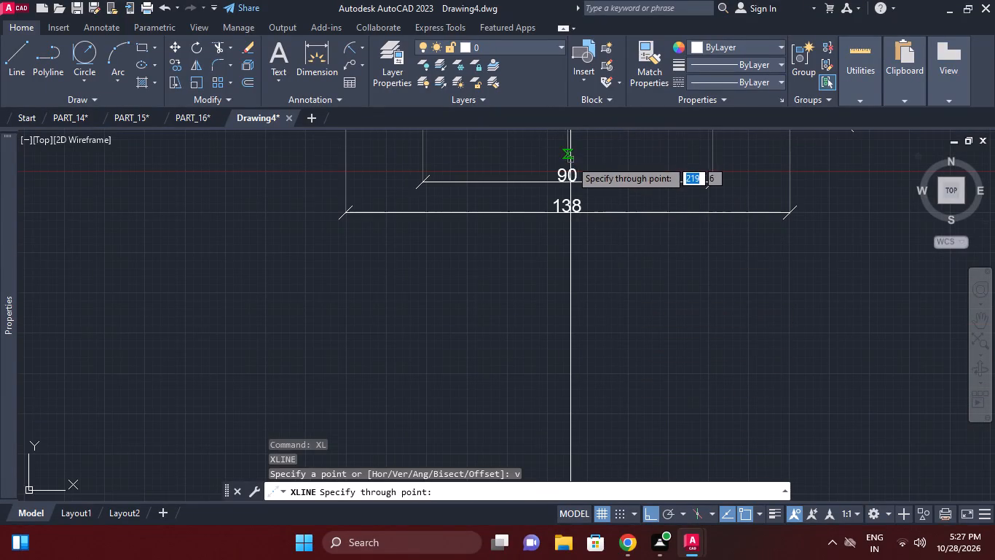
click(569, 157)
right_click(669, 346)
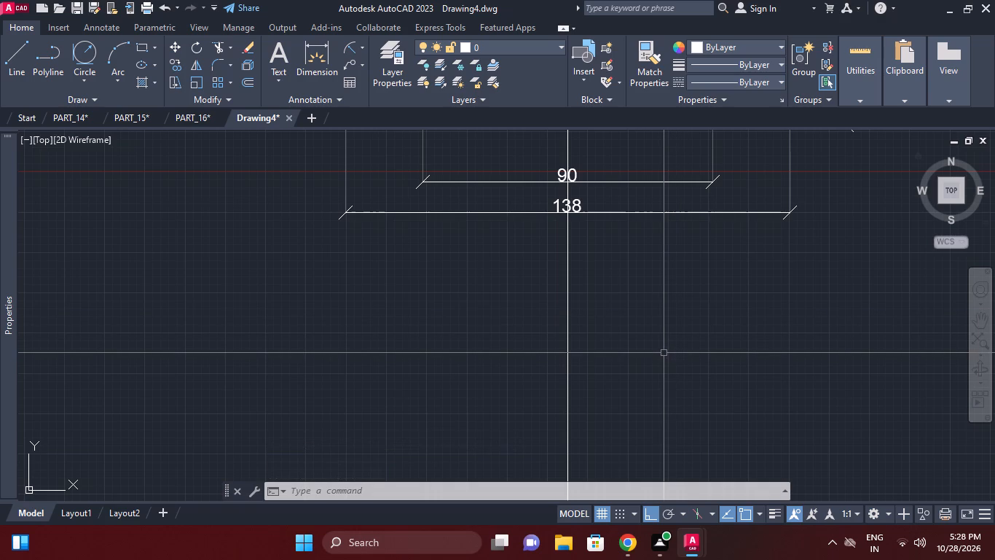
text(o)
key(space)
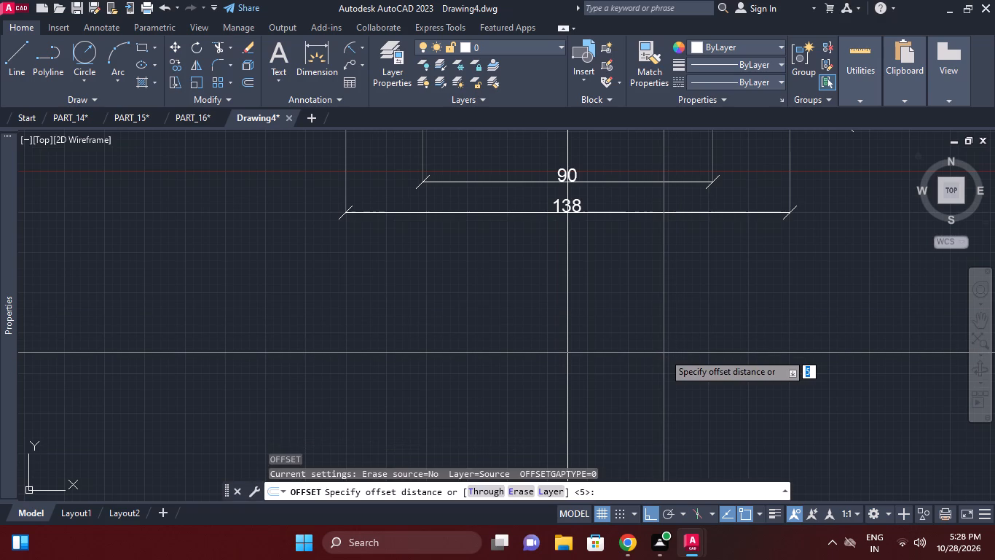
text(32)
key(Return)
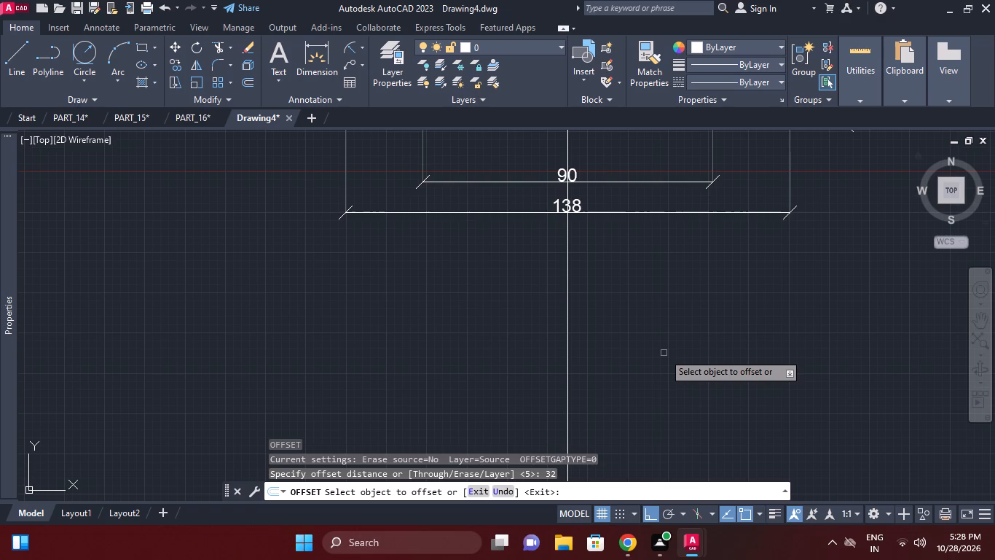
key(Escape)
Offset the central vertical construction line by 32/2 to both sides.
text(o 32)
text(/2)
key(Return)
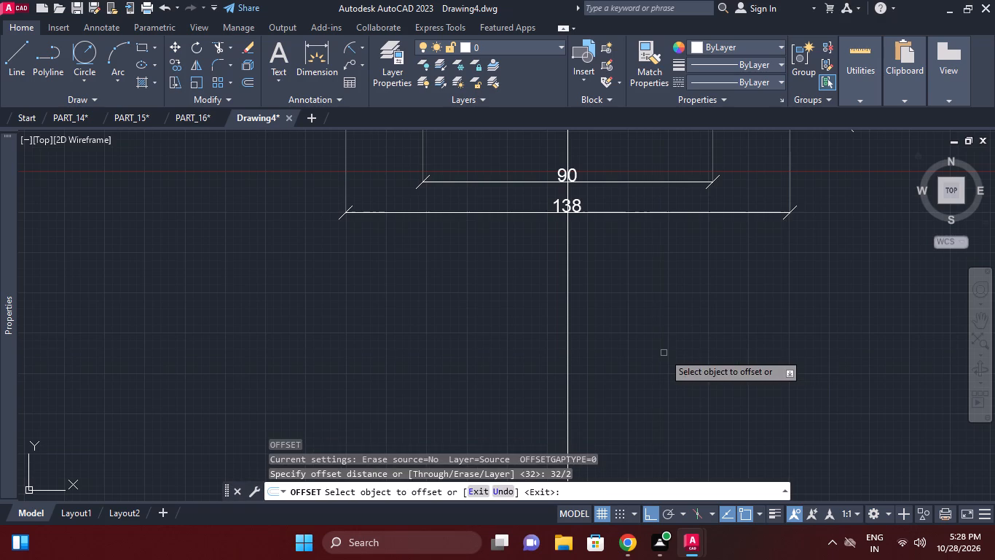
click(567, 401)
click(565, 389)
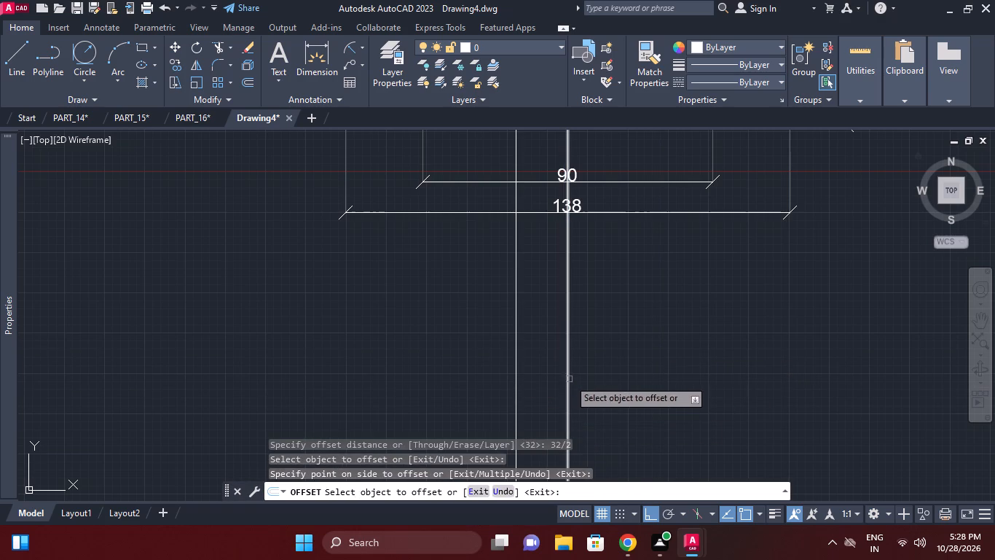
click(569, 379)
click(597, 362)
right_click(650, 346)
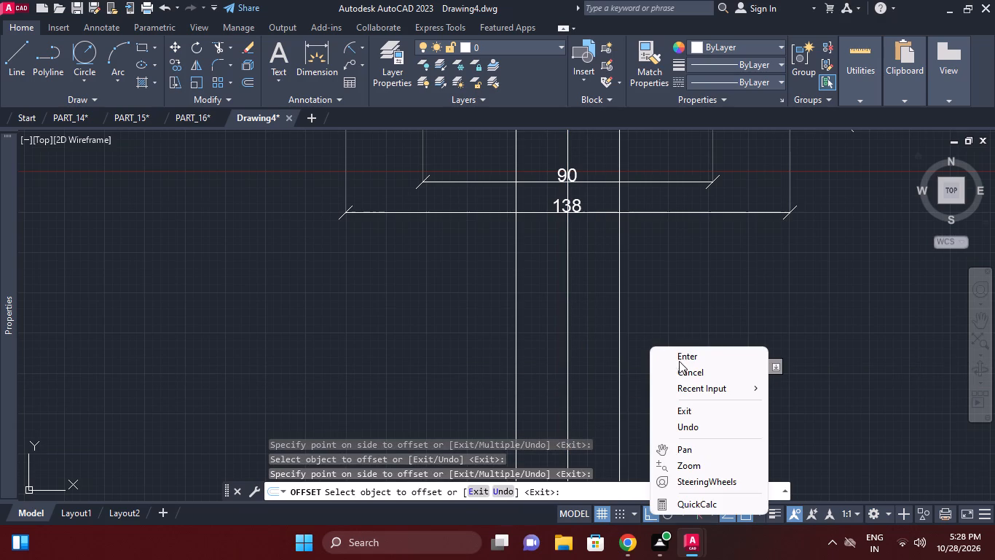
click(682, 366)
Offset the central vertical construction line by 25 to both sides.
middle_drag(699, 342, 698, 389)
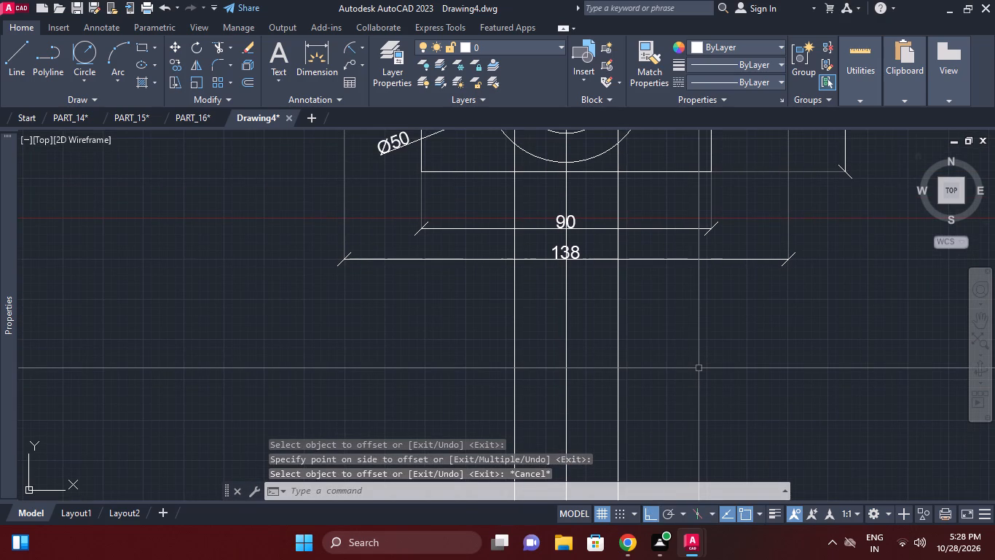
middle_drag(699, 368, 696, 413)
scroll(693, 408, down, 1)
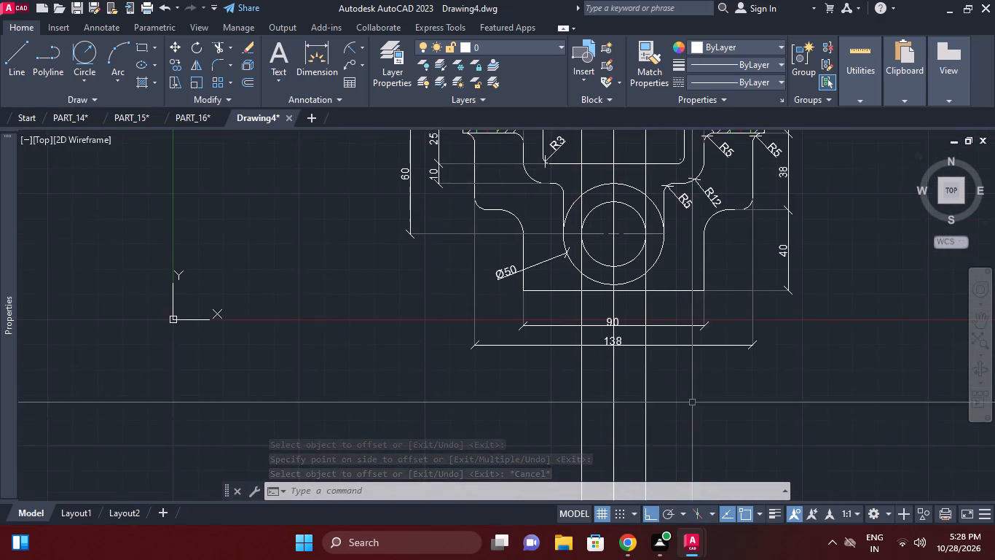
scroll(692, 402, down, 1)
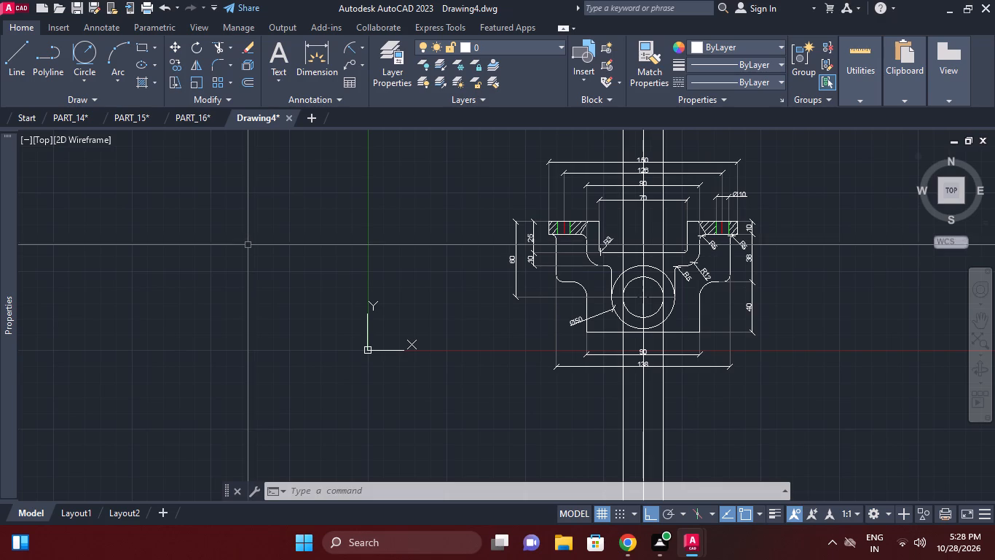
middle_drag(489, 362, 474, 345)
middle_drag(671, 345, 656, 281)
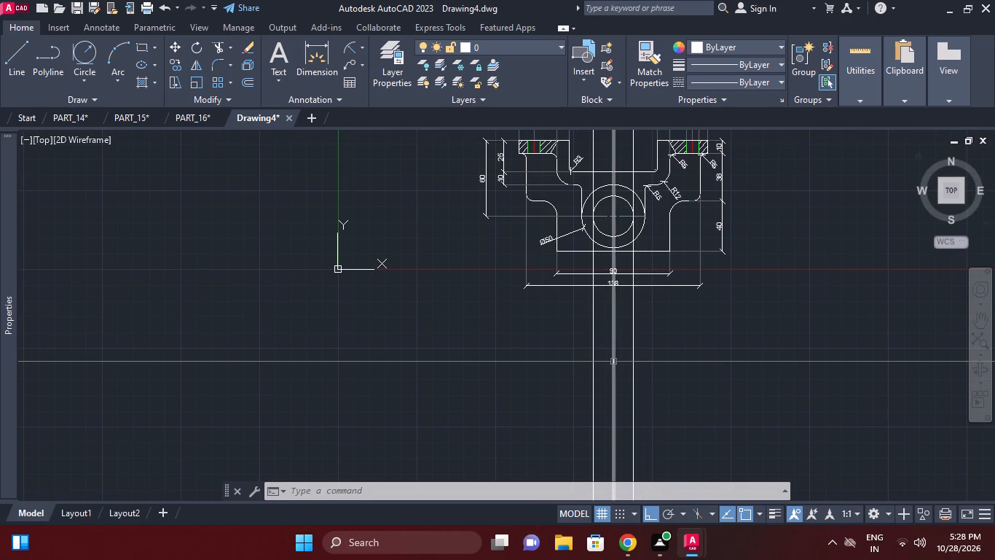
text(o 25)
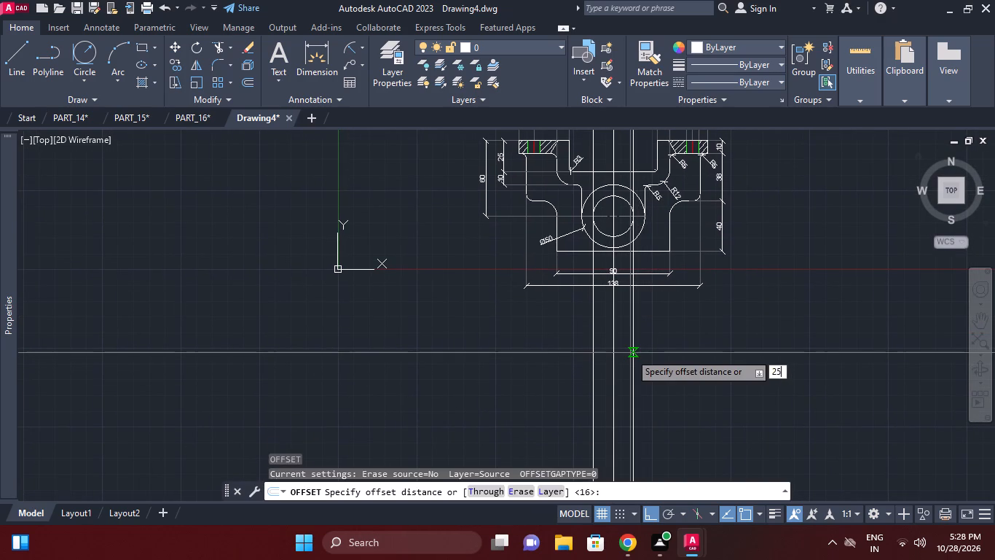
key(Return)
scroll(630, 353, up, 2)
click(588, 337)
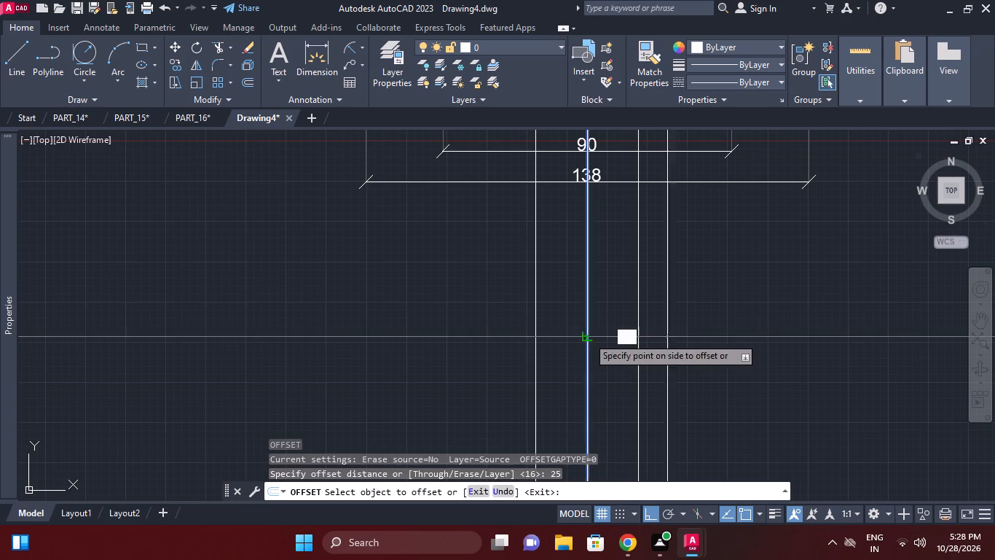
click(572, 323)
click(586, 325)
click(624, 319)
right_click(706, 331)
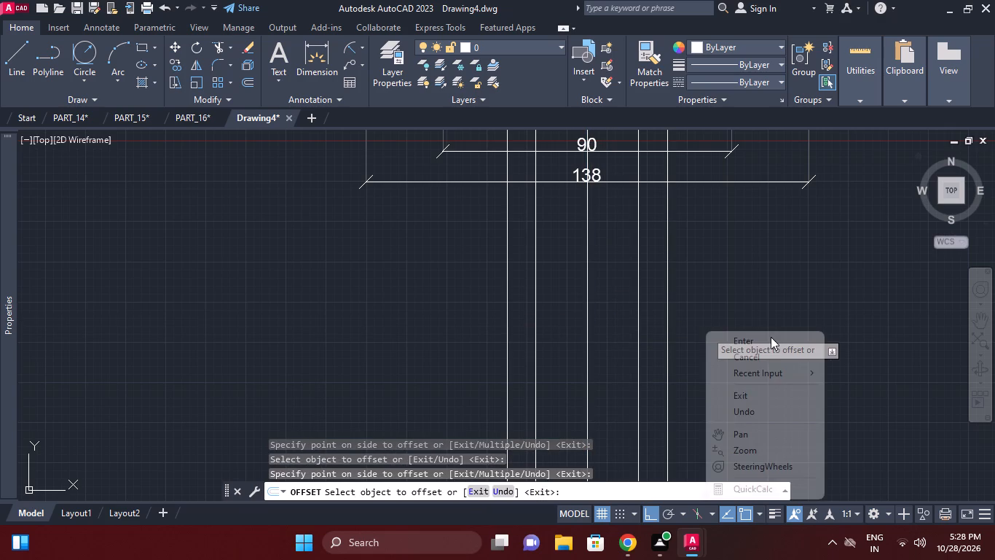
click(768, 342)
Draw a 50 mm horizontal line between the two outermost construction lines, below the 138 dimension.
text(l)
key(space)
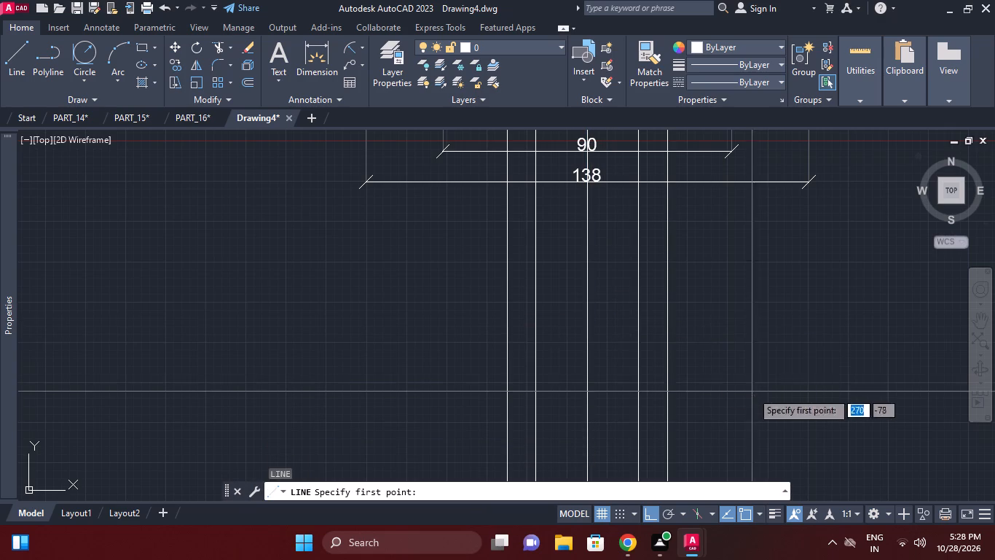
click(509, 263)
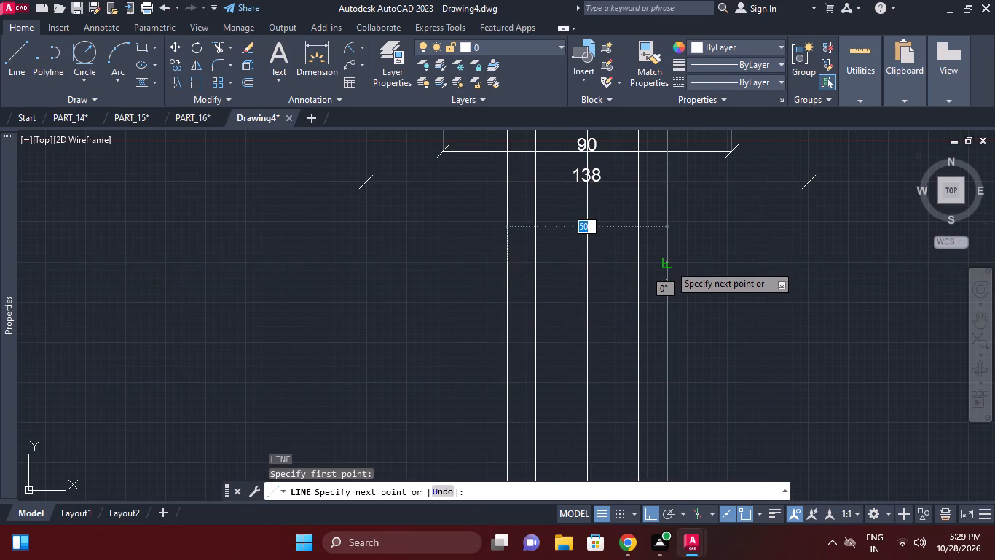
click(669, 265)
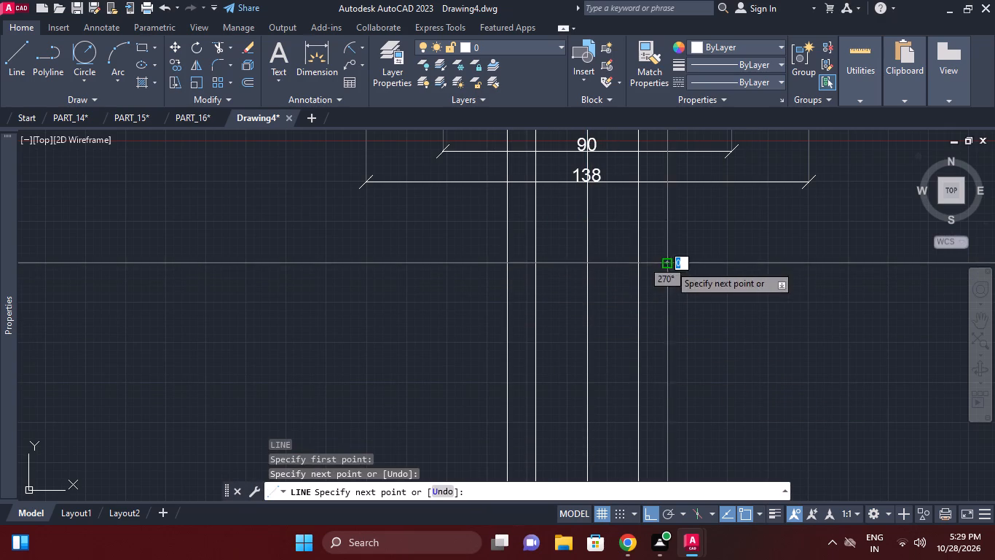
right_click(779, 285)
click(799, 297)
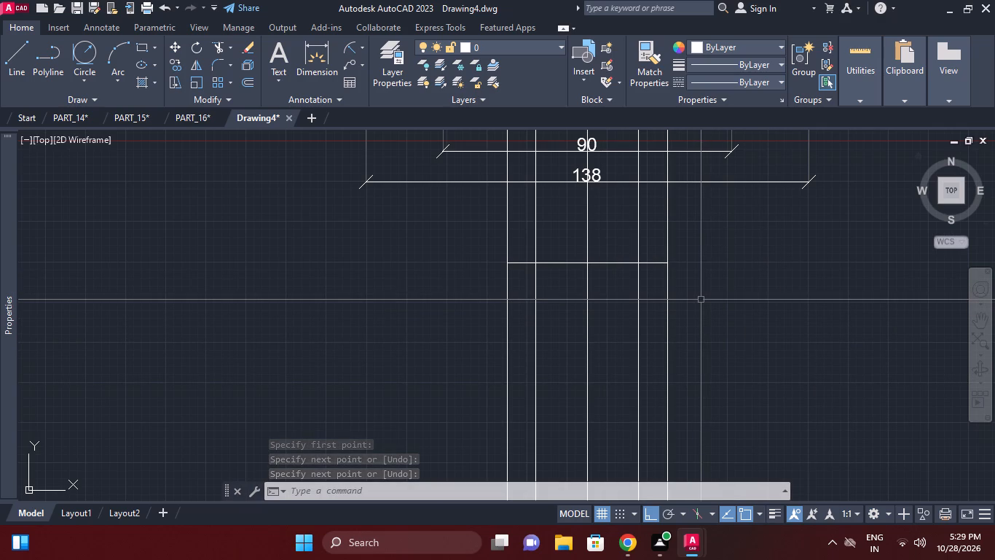
Offset the 50 mm horizontal line 45 mm downward.
text(o)
key(space)
text(45)
key(Return)
click(648, 260)
click(656, 306)
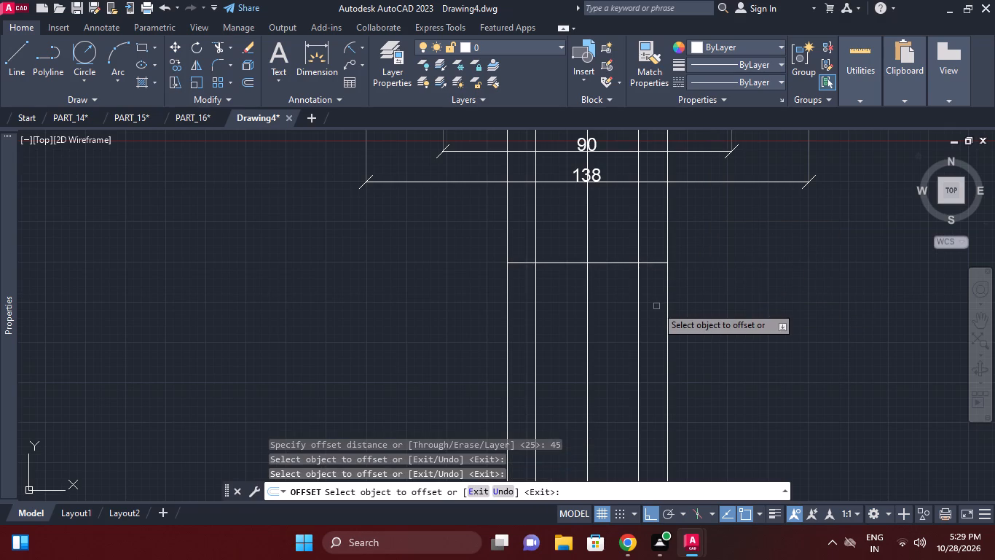
click(651, 265)
click(653, 286)
right_click(748, 279)
click(782, 289)
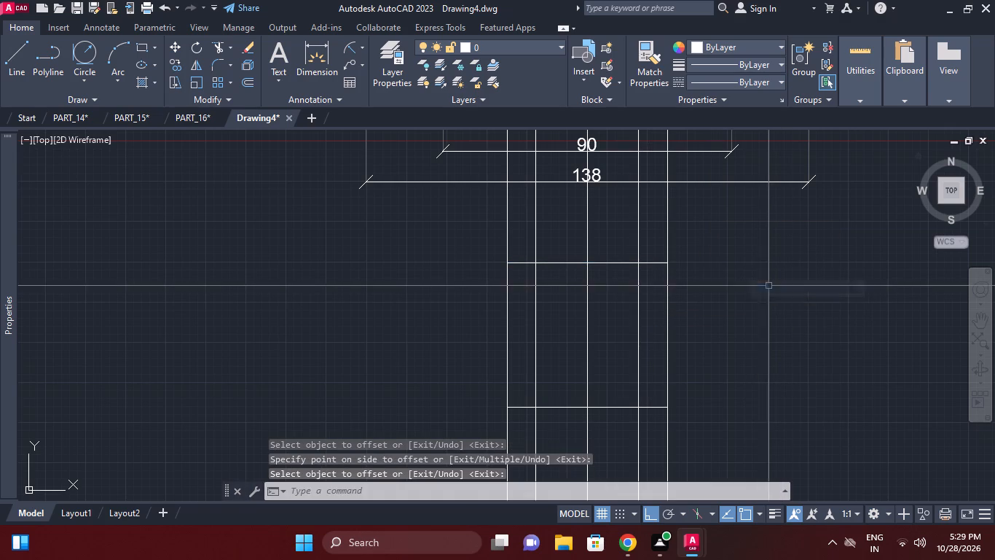
Place vertical construction lines through the outer ends of the left and right flanges.
middle_drag(767, 287, 767, 294)
scroll(768, 296, down, 1)
middle_drag(769, 302, 768, 333)
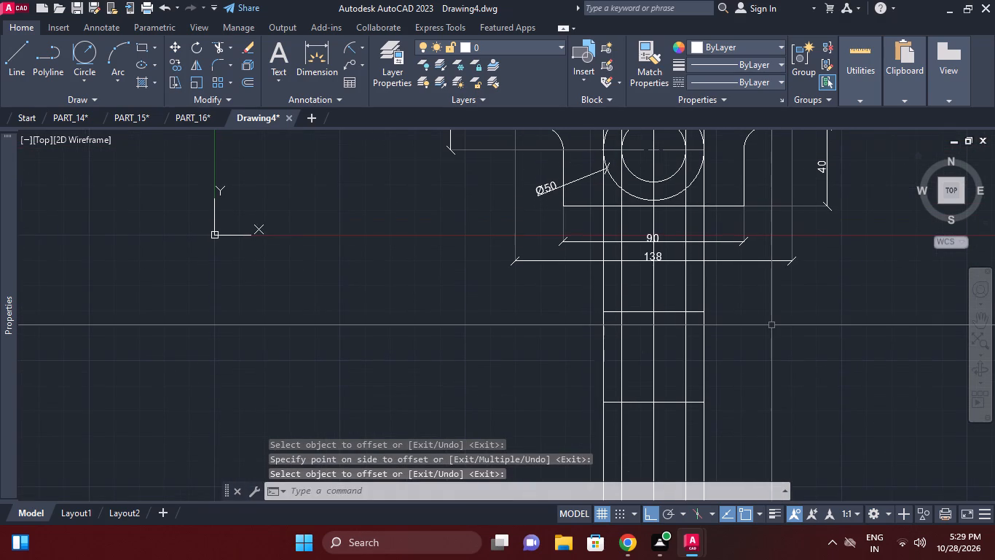
text(xl v)
key(space)
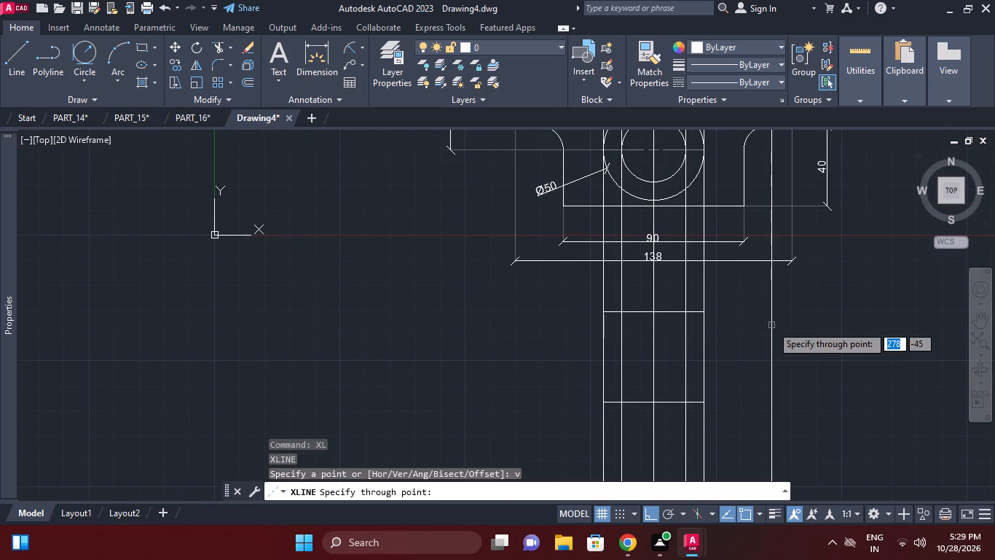
scroll(802, 319, down, 2)
scroll(647, 222, up, 1)
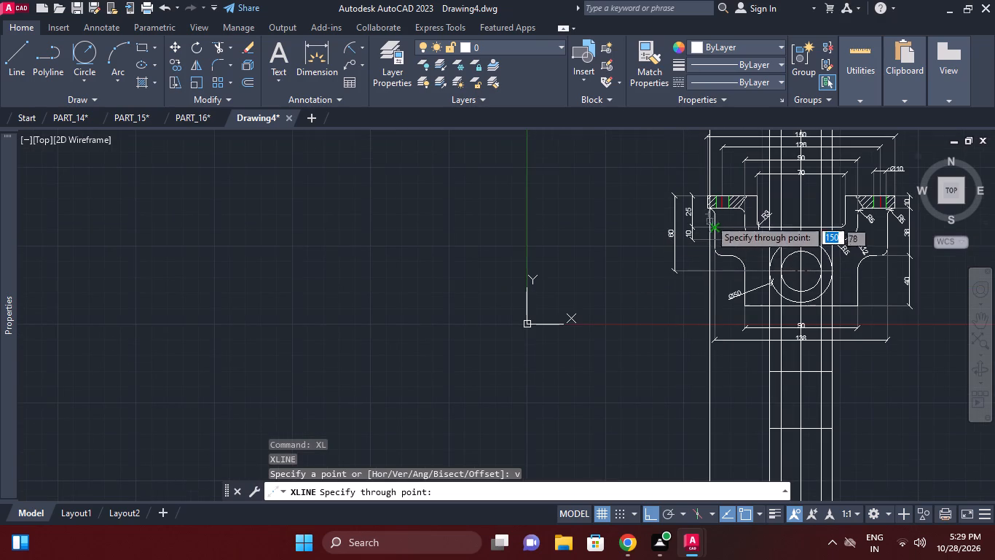
scroll(704, 207, up, 3)
click(716, 208)
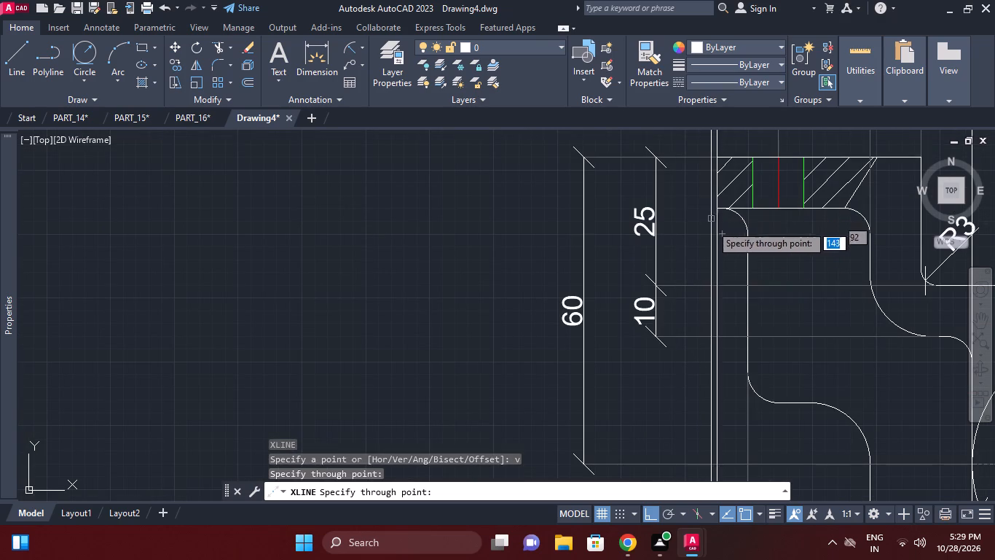
scroll(740, 286, down, 2)
middle_drag(731, 287, 388, 269)
scroll(706, 242, up, 2)
click(651, 231)
right_click(763, 253)
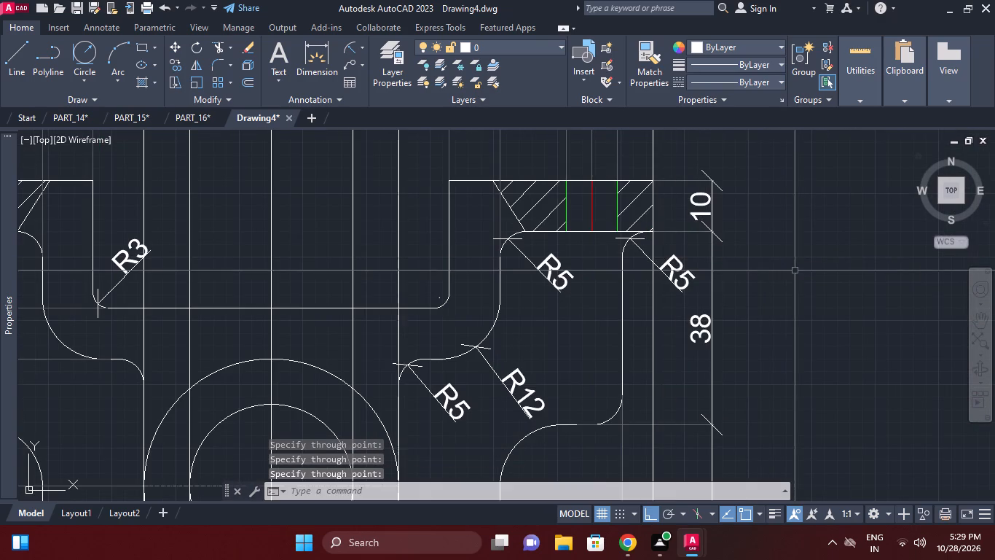
Extend the lower horizontal line at both ends to the construction lines through the flange ends.
scroll(782, 276, down, 2)
middle_drag(744, 297, 816, 143)
scroll(648, 314, down, 1)
middle_drag(648, 311, 648, 276)
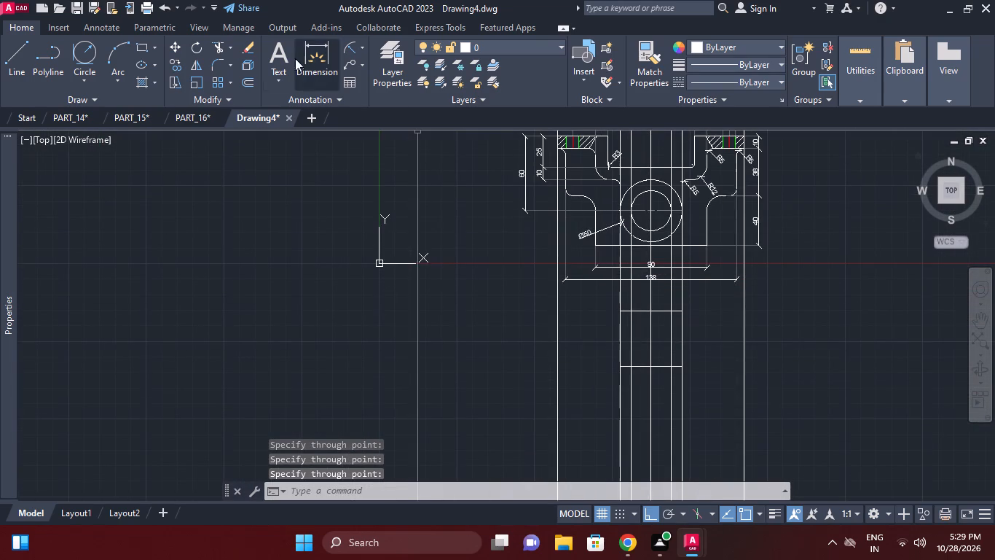
click(228, 42)
click(245, 102)
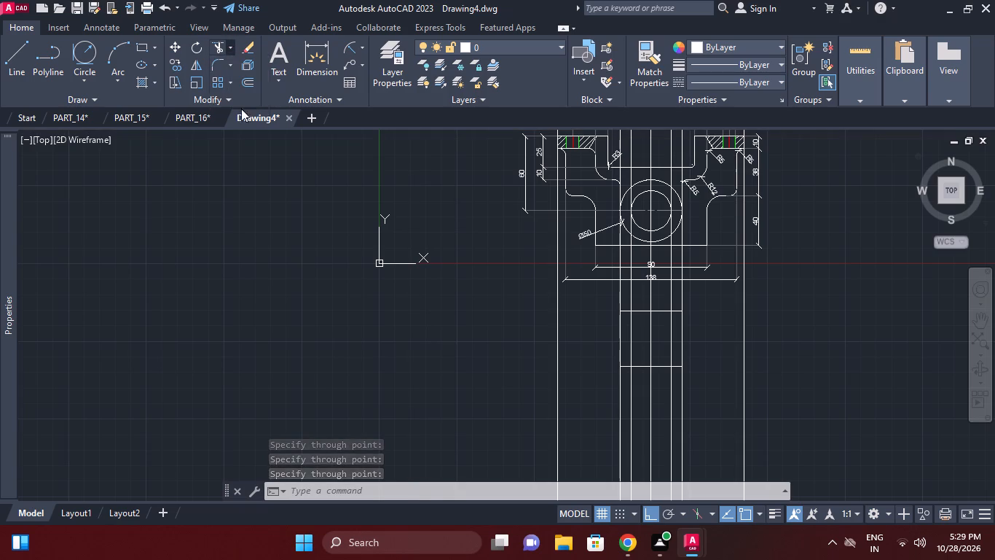
middle_click(428, 272)
middle_drag(463, 311, 401, 224)
click(525, 279)
click(417, 285)
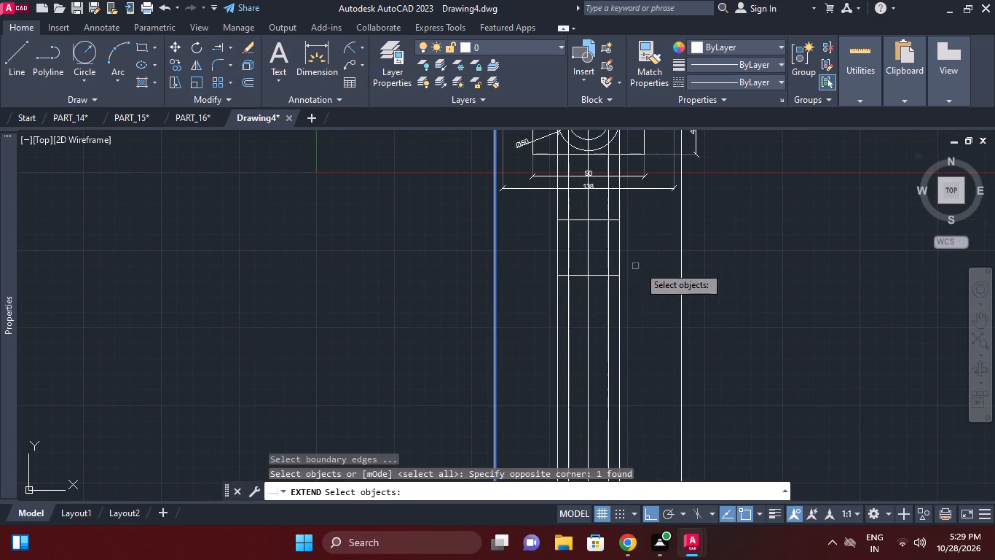
click(681, 261)
right_click(653, 246)
scroll(618, 281, up, 2)
click(609, 263)
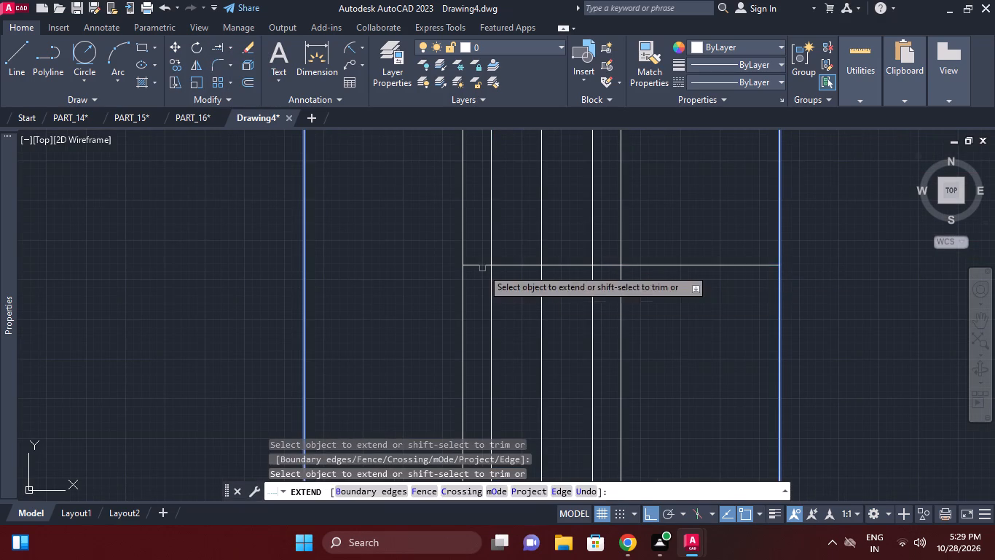
click(482, 268)
click(480, 259)
middle_drag(613, 297, 547, 303)
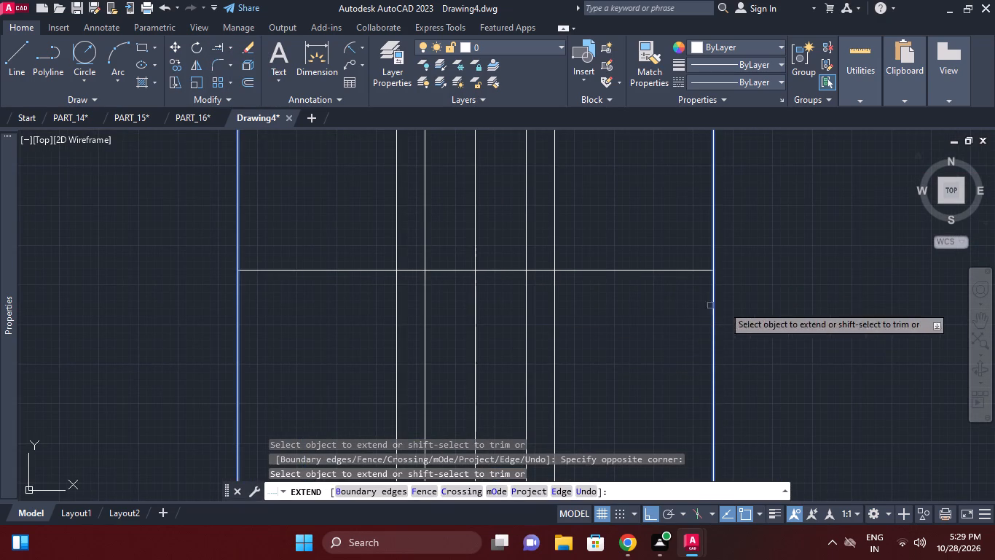
right_click(789, 293)
click(811, 295)
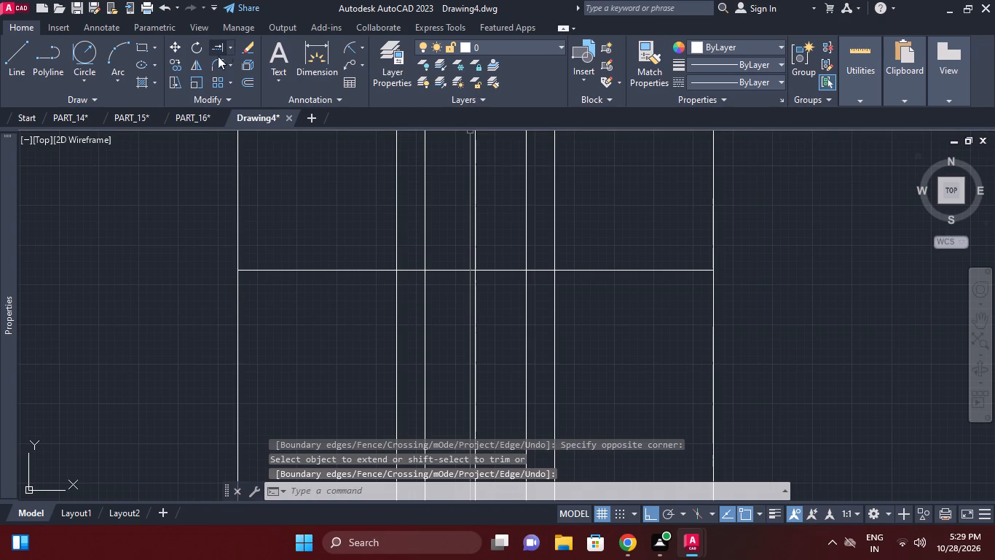
Offset the extended lower horizontal line 10 mm upward.
click(244, 85)
key(1)
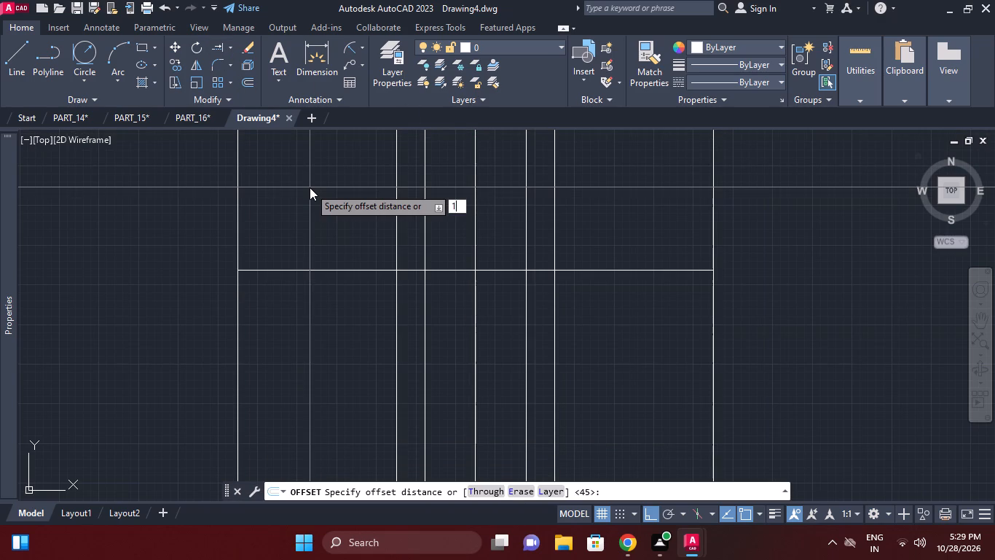
text(0.)
key(BackSpace)
key(Return)
click(633, 271)
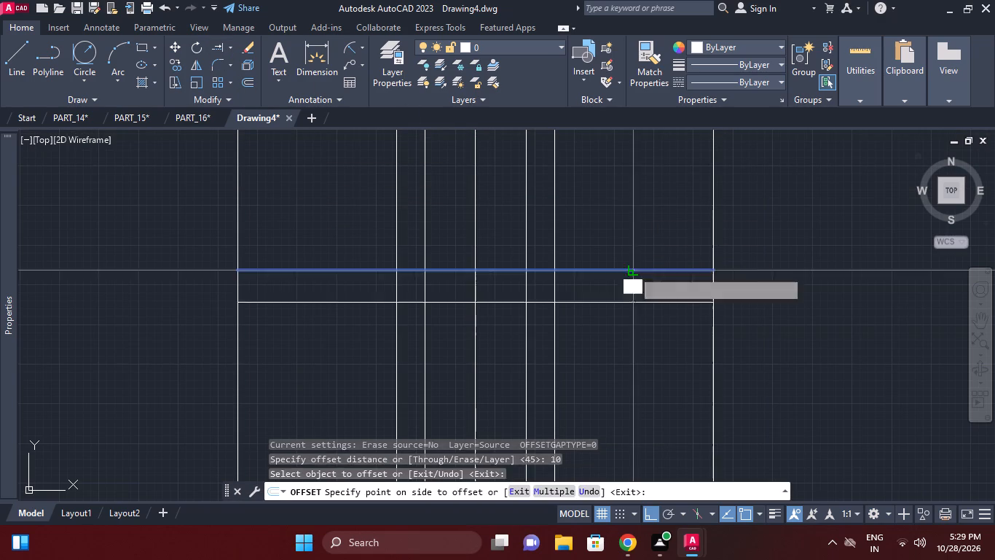
click(635, 235)
right_click(709, 236)
click(782, 257)
scroll(779, 324, down, 1)
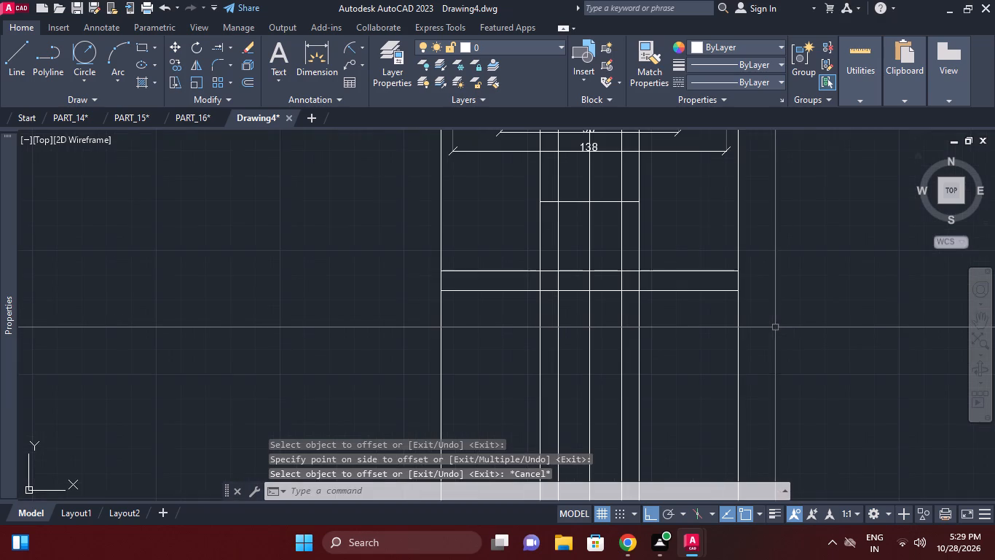
Erase the two vertical construction lines through the outer ends of the flanges.
click(772, 330)
click(743, 332)
click(736, 324)
click(478, 341)
click(373, 327)
right_click(373, 327)
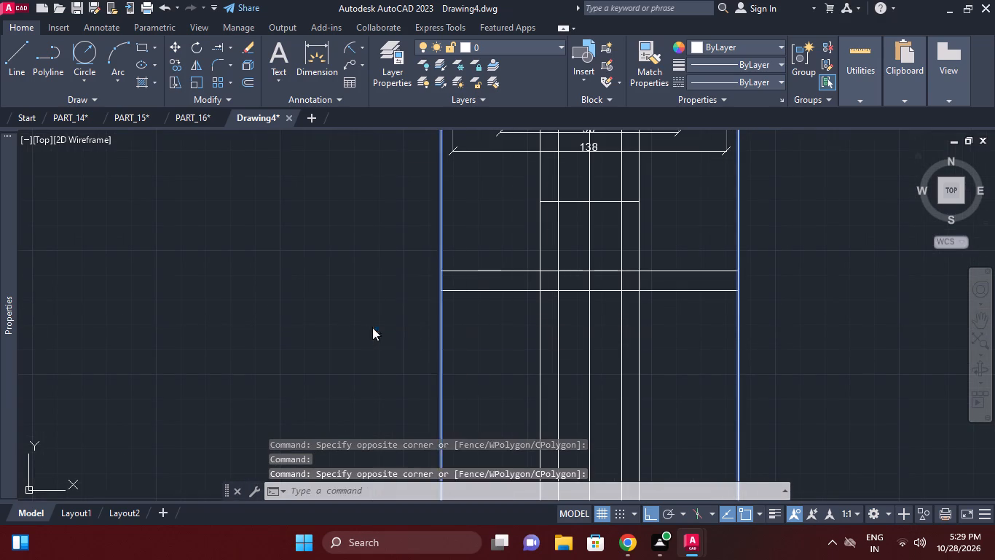
click(435, 262)
Draw vertical lines closing the left and right ends of the 10 mm flange strip in the lower view.
text(l)
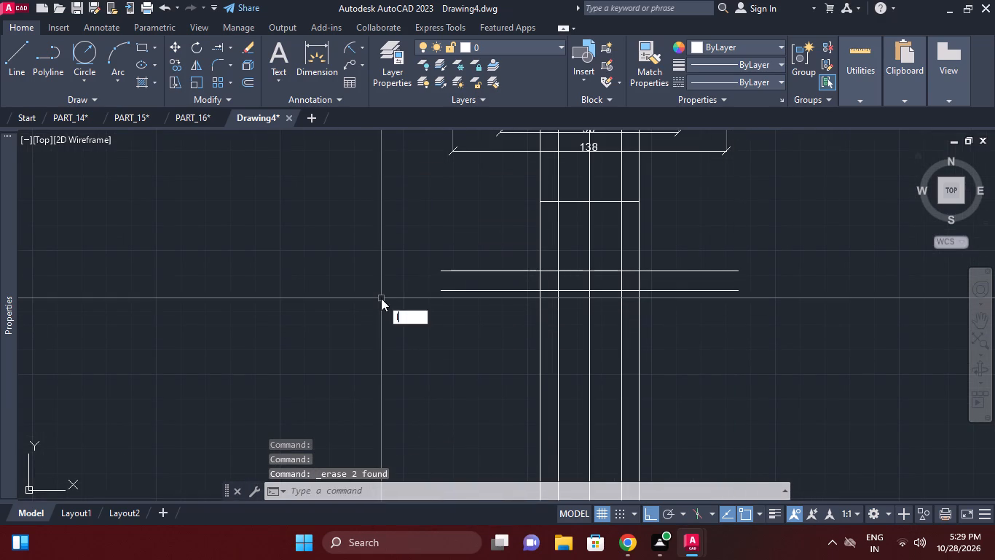
key(space)
click(436, 291)
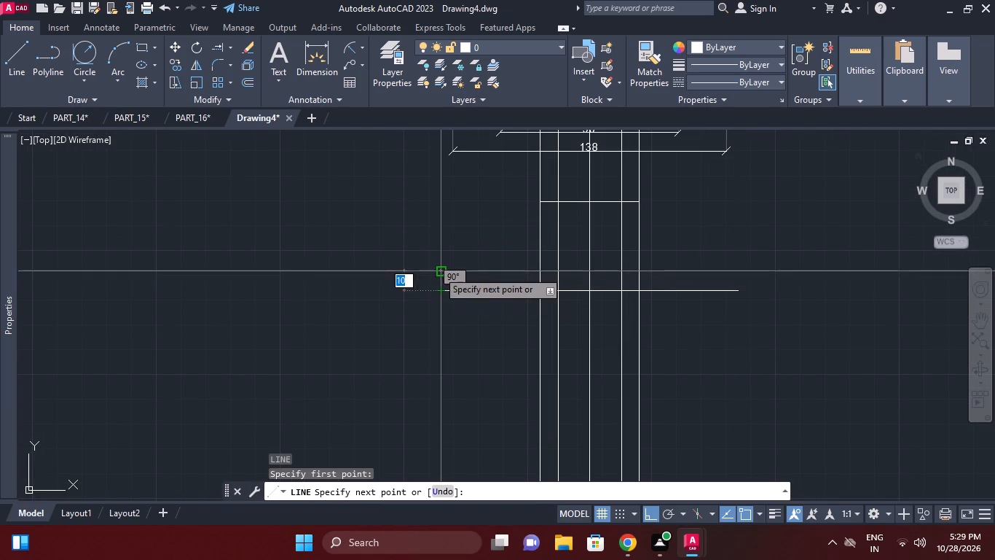
click(438, 268)
right_click(436, 268)
click(470, 282)
right_click(466, 279)
click(506, 246)
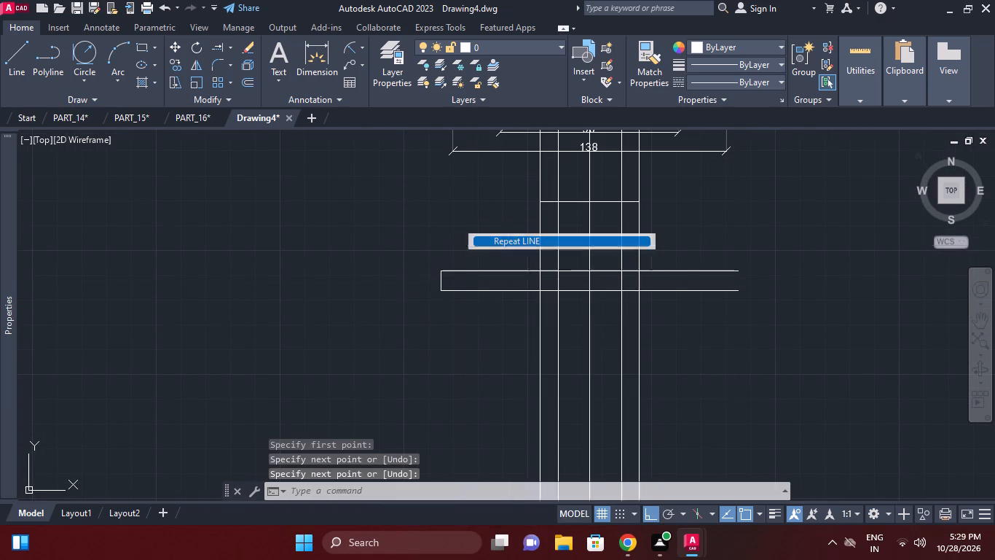
click(741, 268)
click(738, 290)
right_click(785, 264)
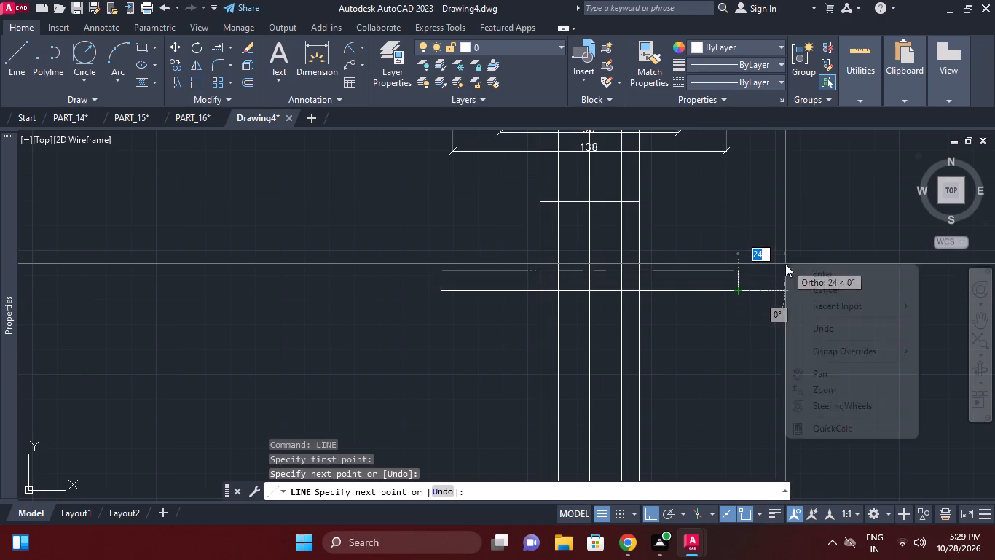
click(804, 289)
Trim the four vertical construction lines of the circles above the lower view's top edge, keeping the centre line.
middle_drag(640, 263, 637, 311)
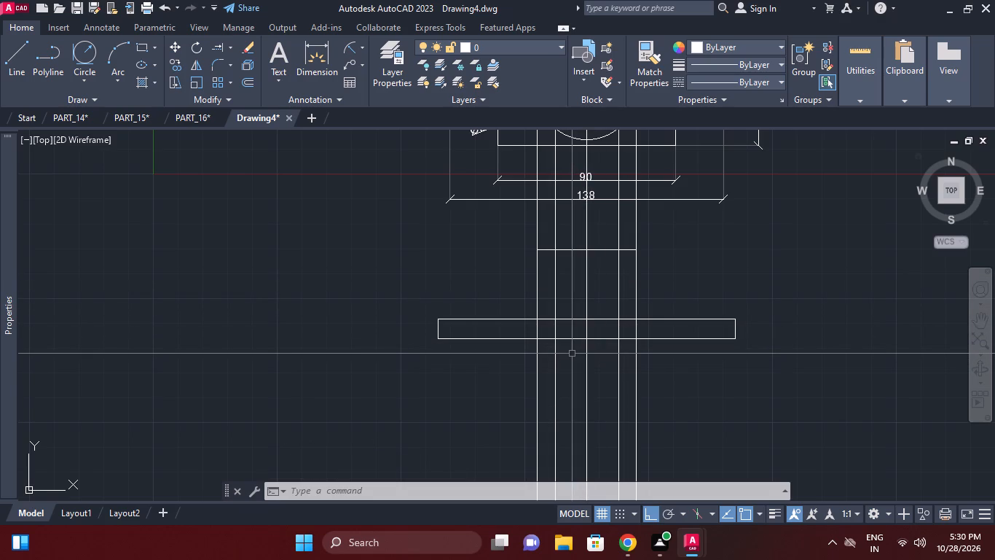
click(229, 42)
click(243, 65)
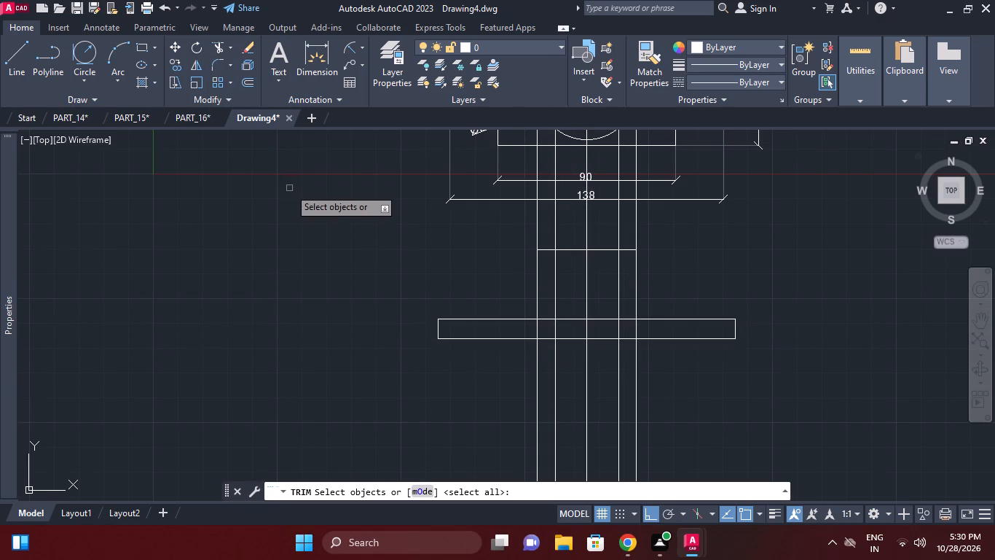
middle_drag(396, 220, 389, 233)
click(589, 262)
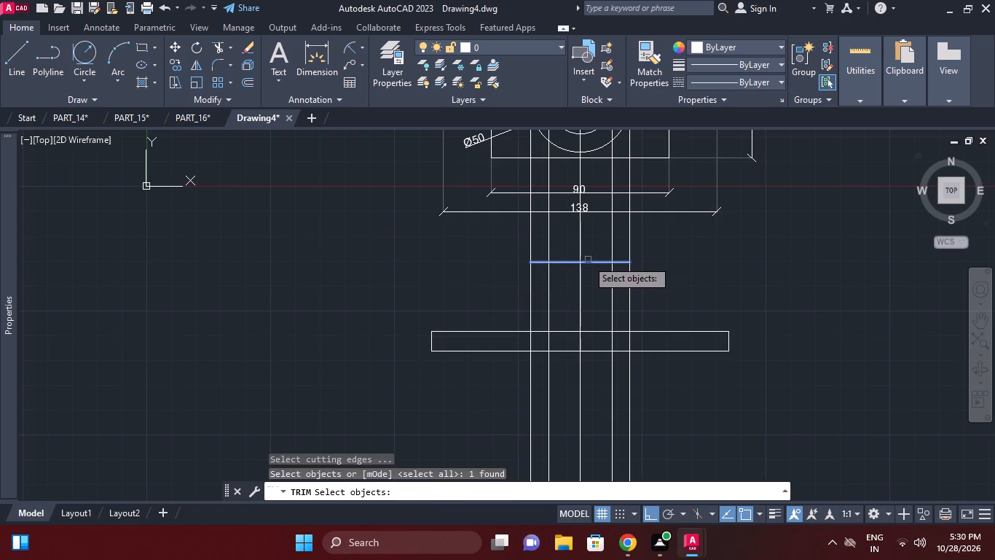
right_click(587, 260)
click(546, 237)
click(527, 237)
click(560, 241)
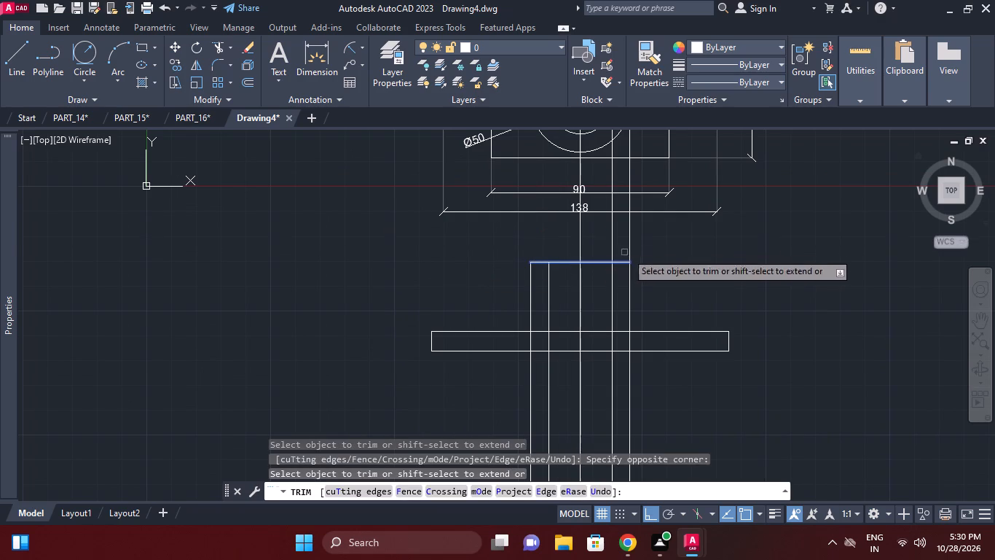
click(626, 243)
click(607, 233)
click(626, 239)
click(629, 234)
click(639, 233)
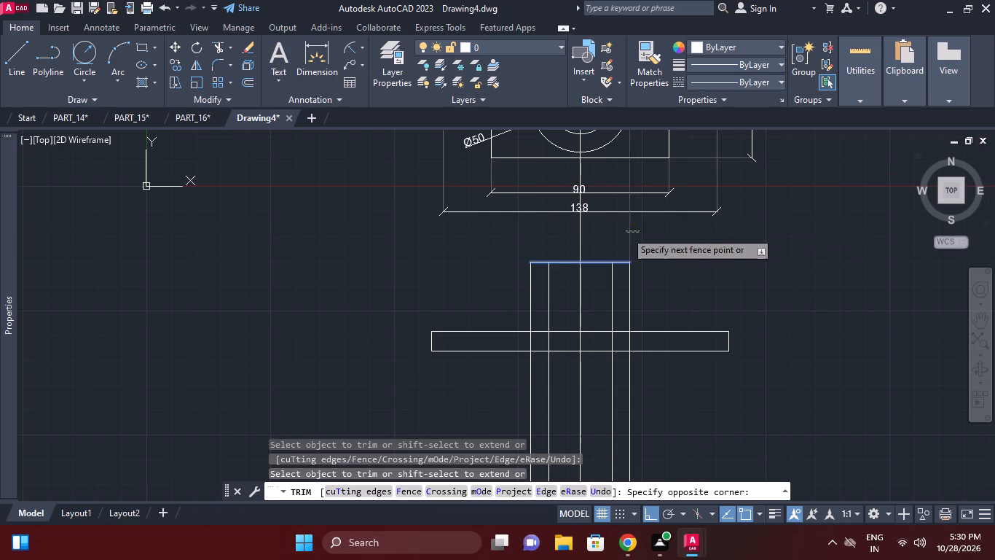
click(626, 231)
right_click(646, 231)
click(685, 246)
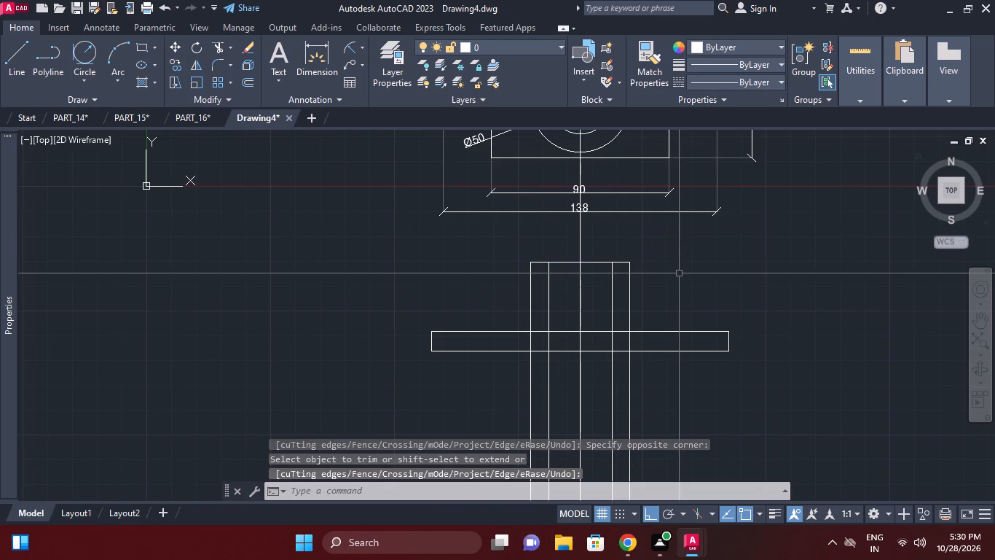
Trim the outer boss verticals within the flange thickness and the flange's top line between the outer and inner verticals on both sides.
middle_drag(599, 361, 599, 352)
right_click(527, 337)
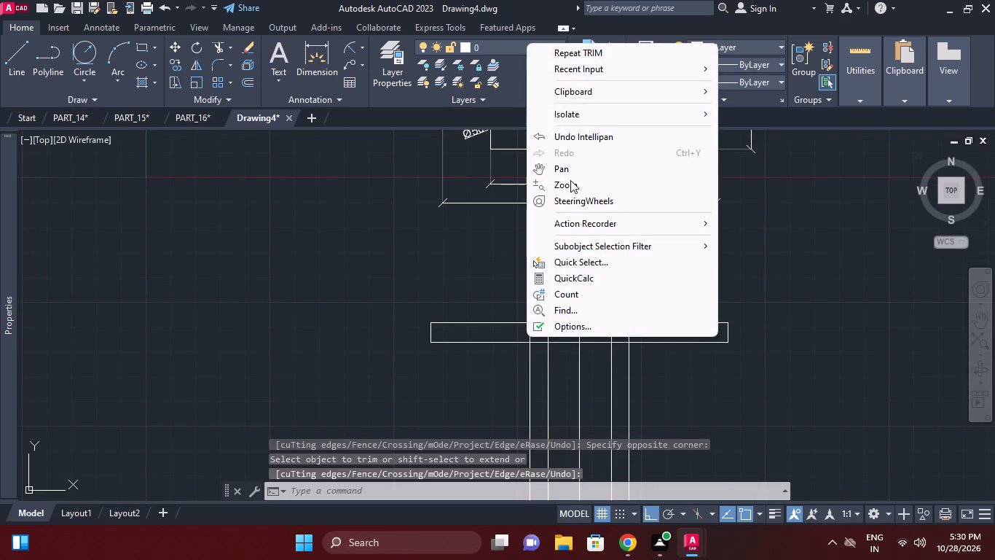
click(581, 53)
right_click(527, 317)
click(566, 320)
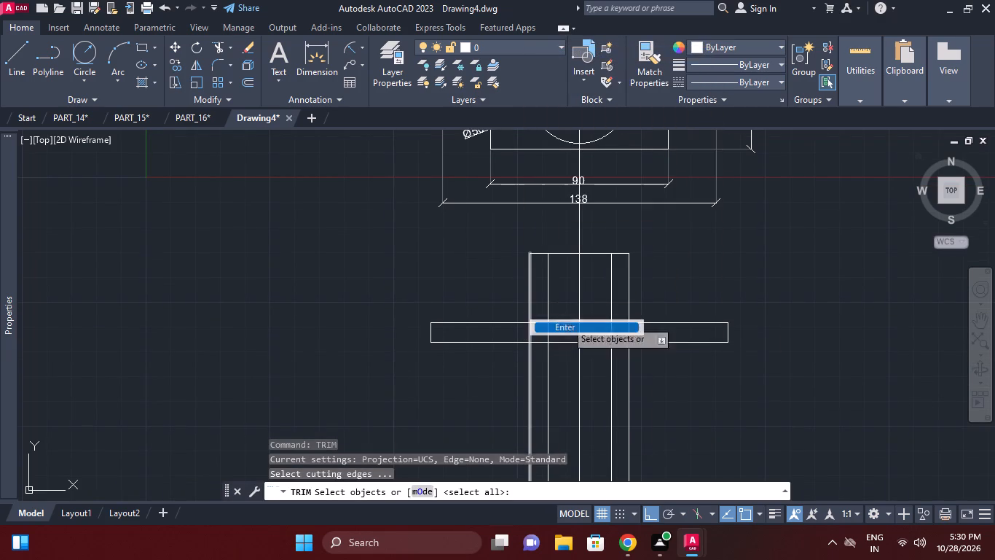
click(531, 332)
click(540, 324)
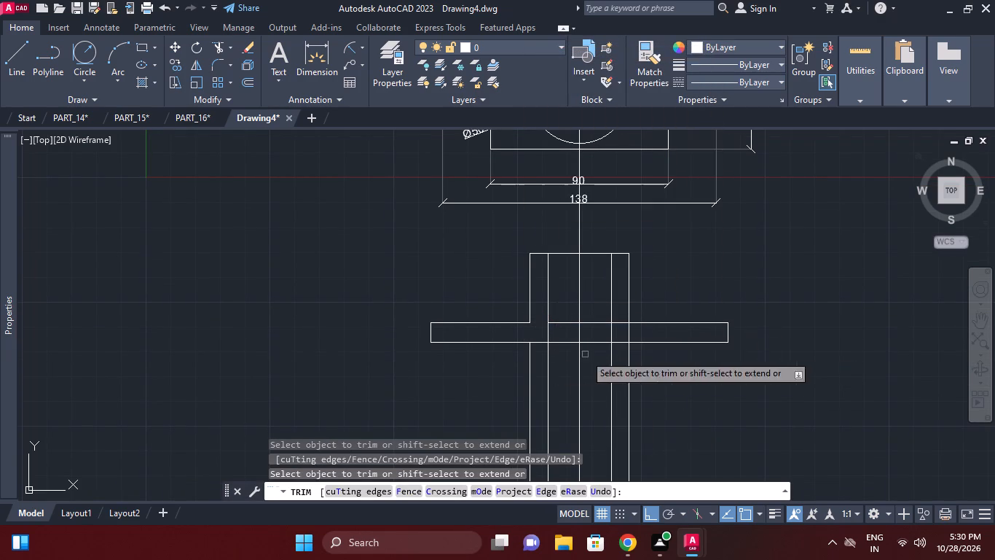
click(623, 324)
click(631, 335)
middle_drag(685, 359, 681, 338)
right_click(672, 376)
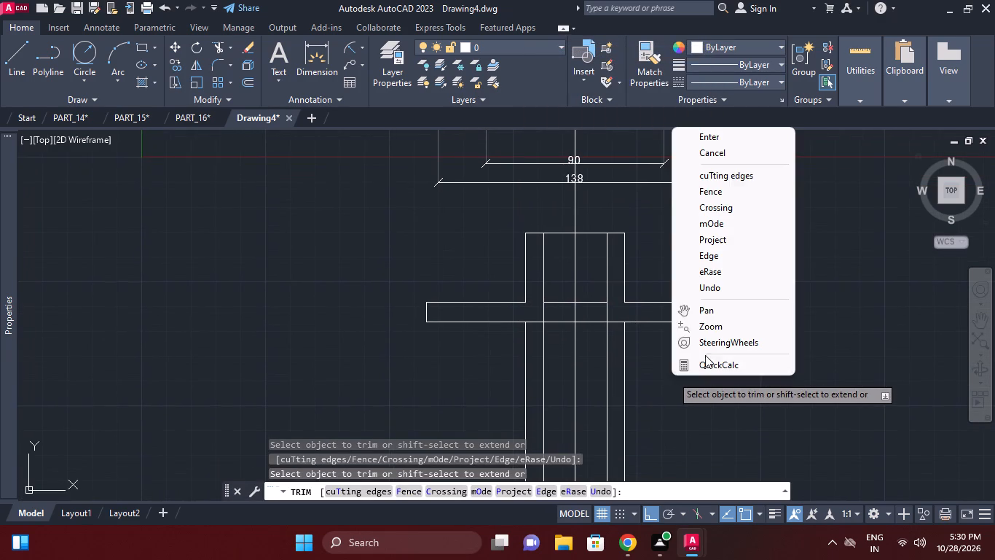
click(730, 141)
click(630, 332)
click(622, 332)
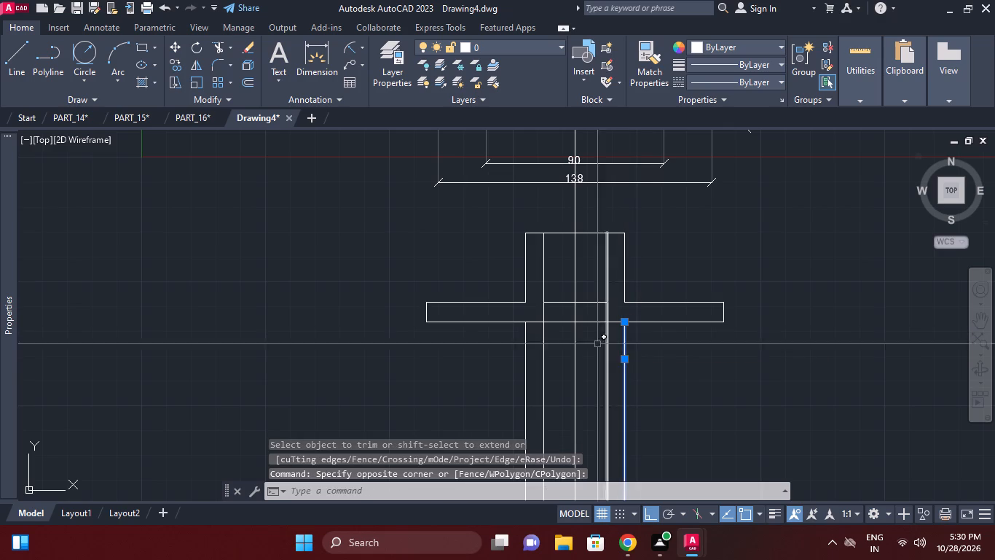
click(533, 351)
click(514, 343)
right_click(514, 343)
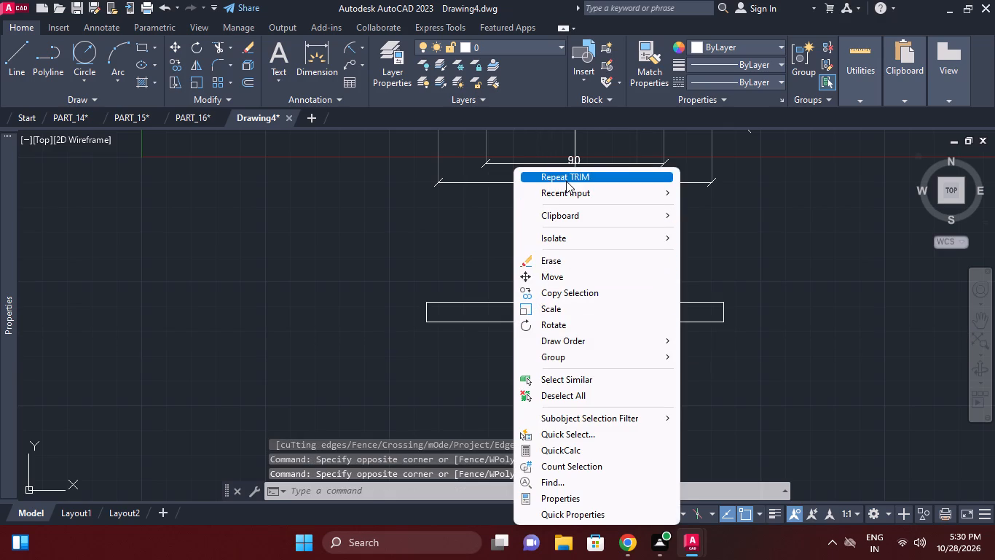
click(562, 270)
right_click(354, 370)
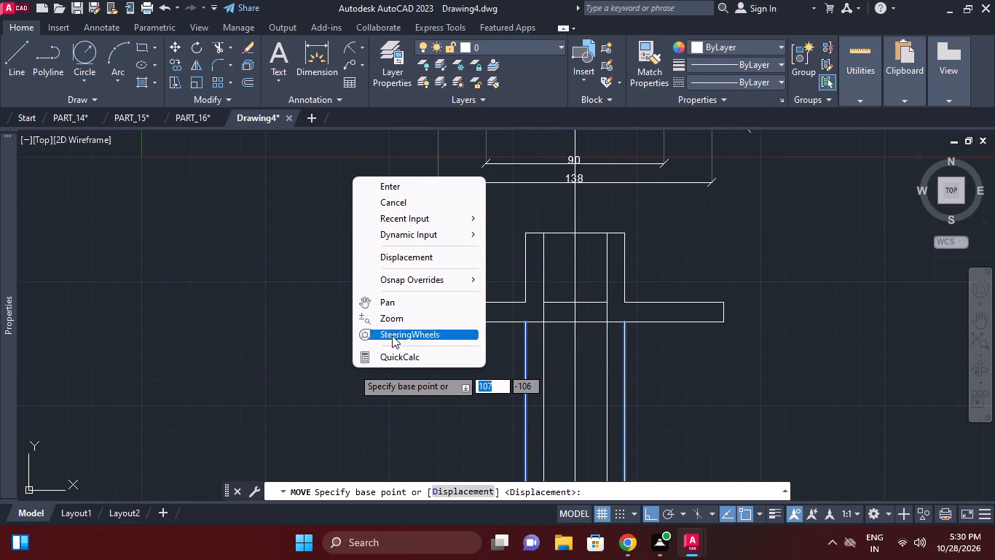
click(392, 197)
Erase the two leftover outer vertical line pieces below the flange.
click(524, 357)
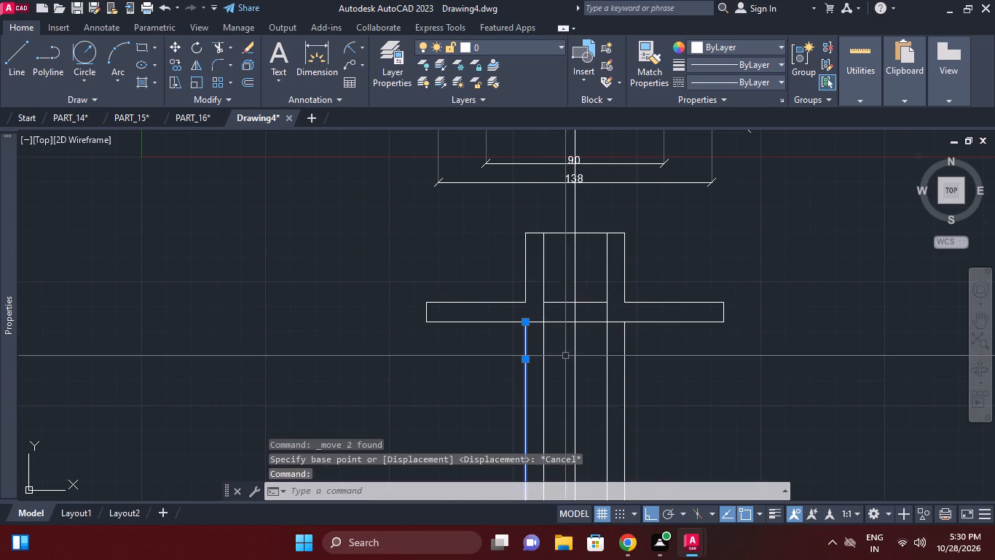
click(624, 348)
right_click(624, 348)
click(688, 256)
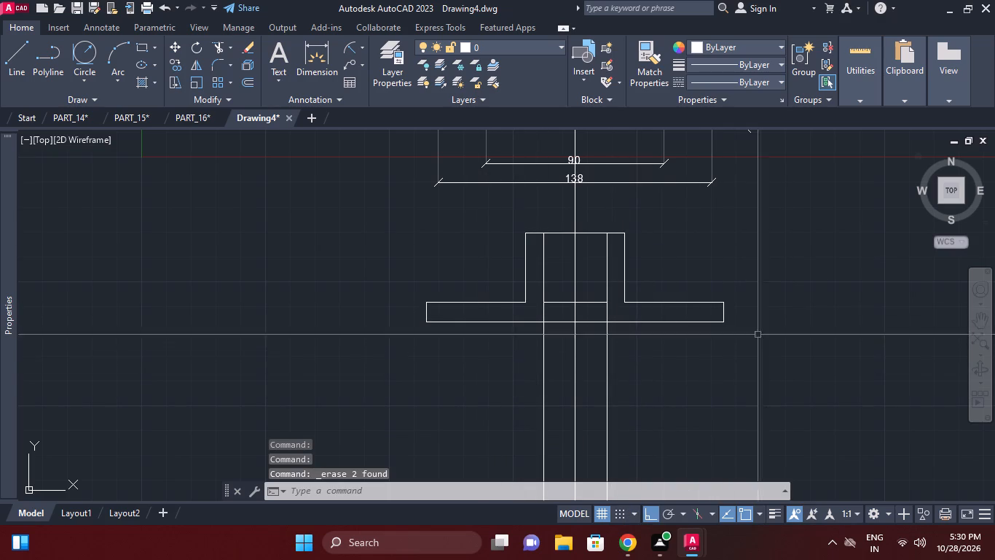
Erase the leftover piece of the flange's top line between the two inner verticals.
middle_drag(613, 332, 618, 340)
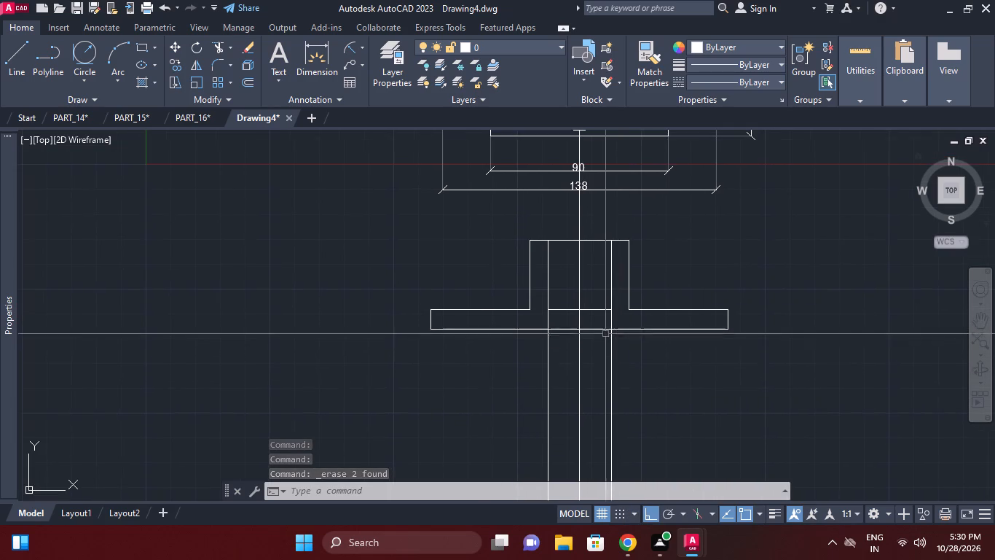
scroll(606, 334, up, 1)
click(601, 294)
right_click(597, 294)
click(634, 239)
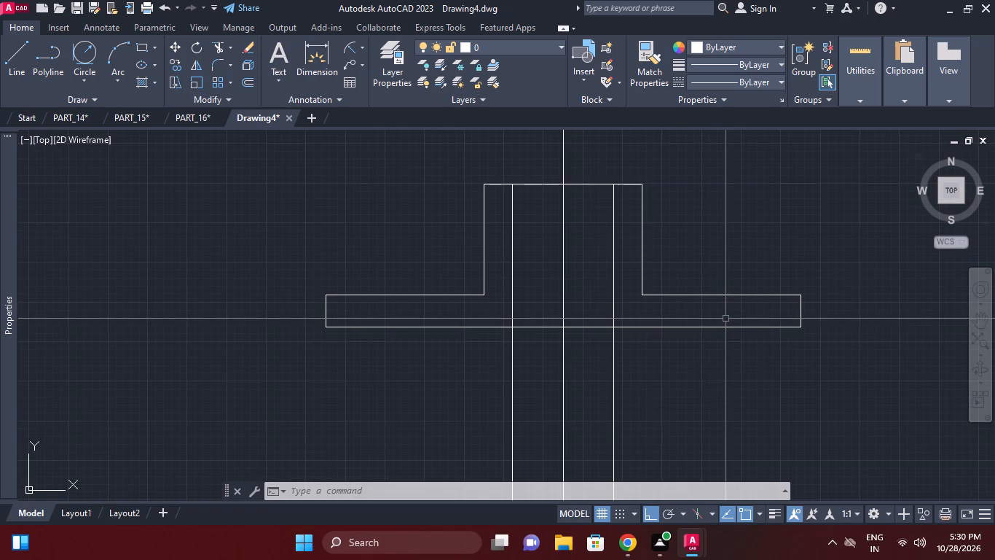
Offset the flange's bottom line 35 mm upward.
text(o)
key(space)
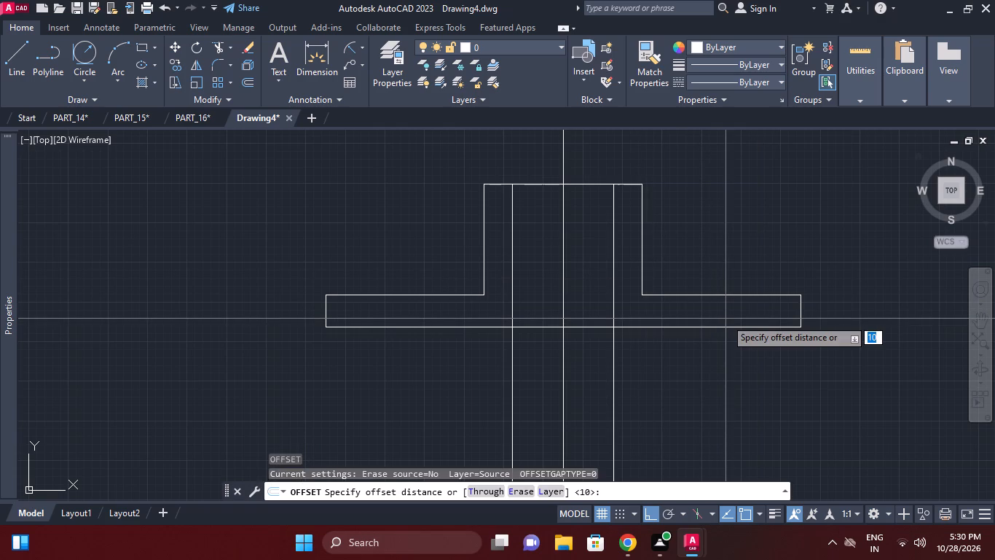
text(35)
key(Return)
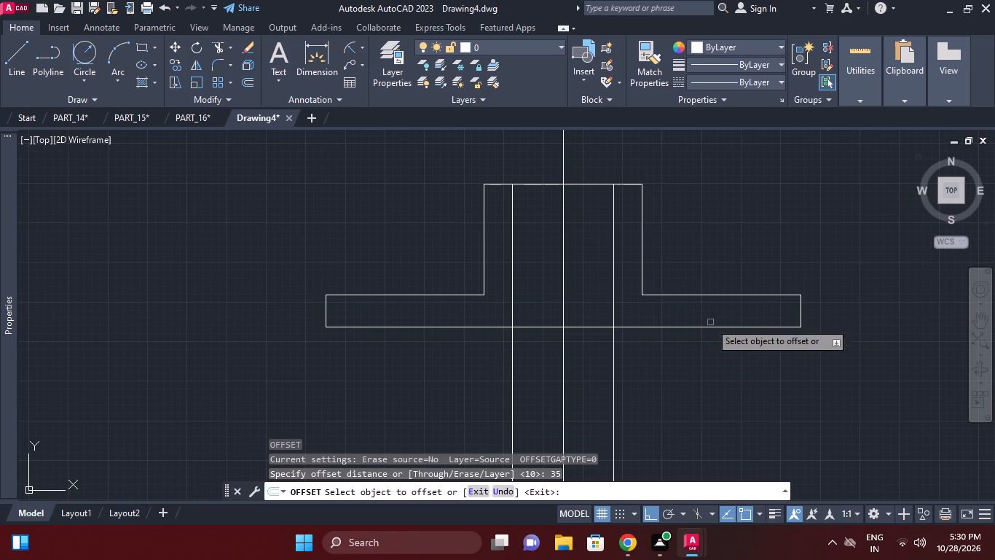
click(744, 327)
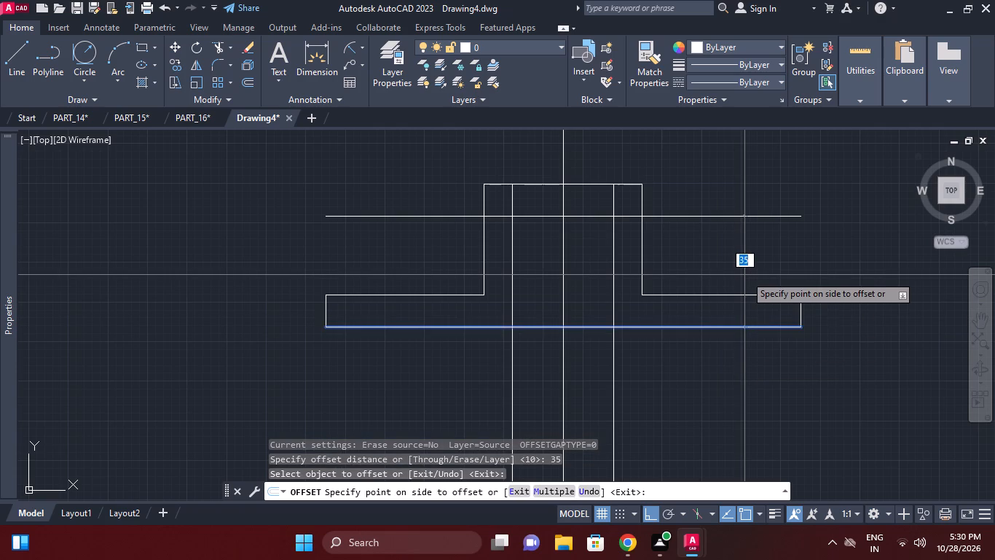
click(746, 274)
right_click(723, 171)
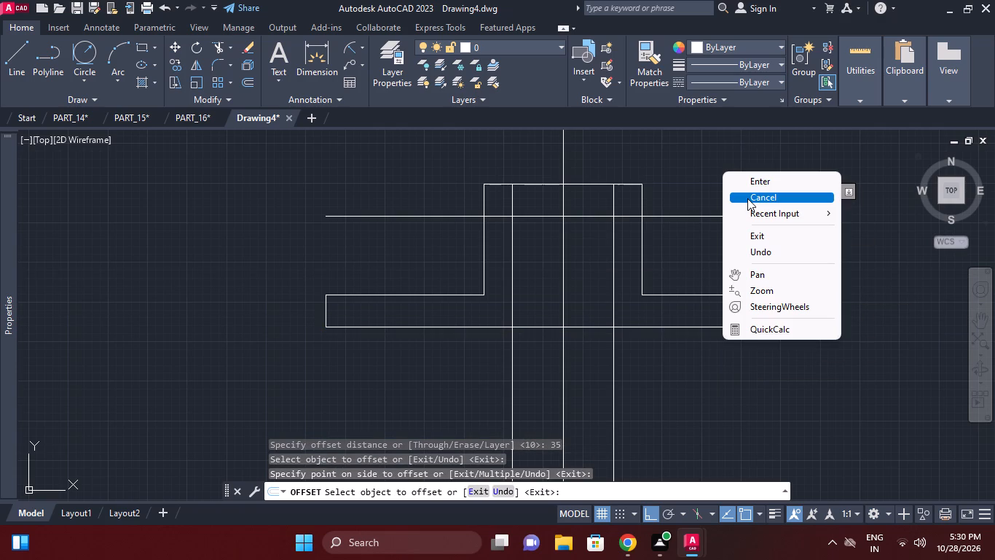
click(747, 198)
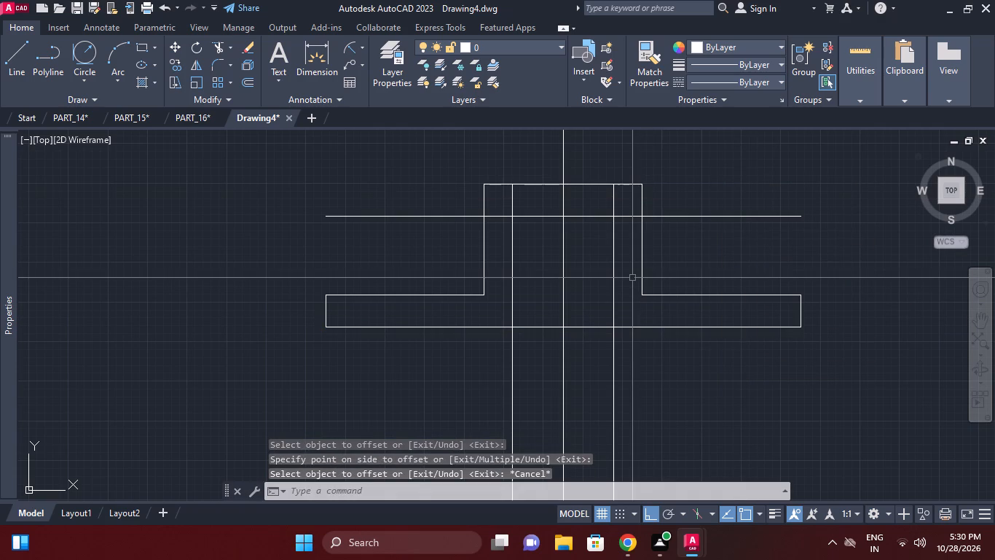
Draw vertical lines from the flange's upper outer corners to the ends of the 35 mm offset line.
click(17, 52)
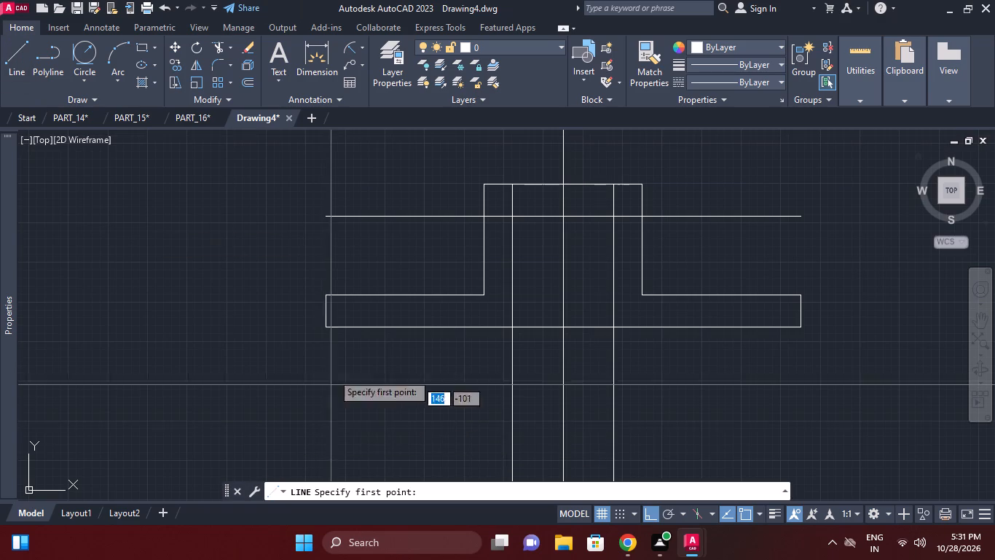
click(321, 292)
click(325, 214)
right_click(439, 269)
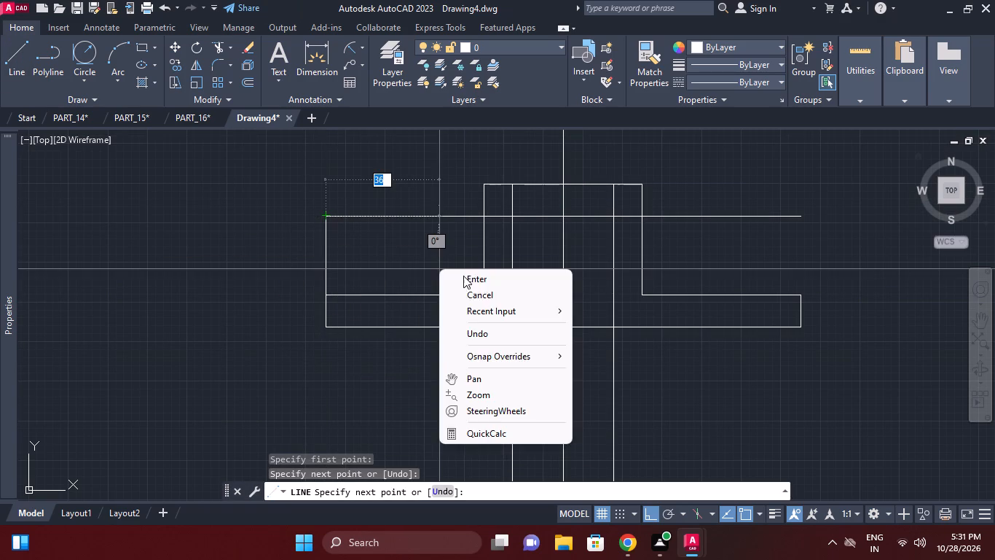
click(470, 290)
right_click(489, 281)
click(531, 239)
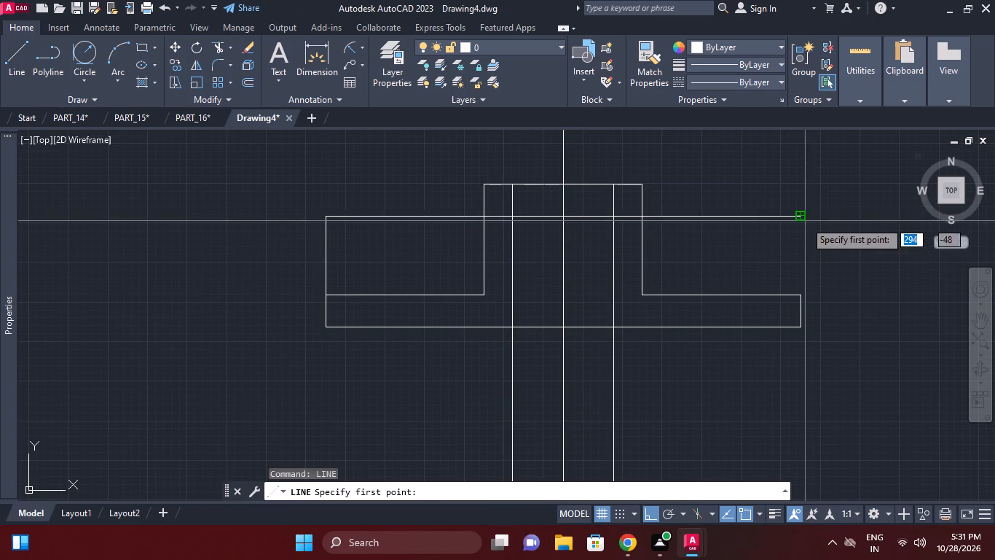
click(805, 216)
click(806, 295)
right_click(845, 256)
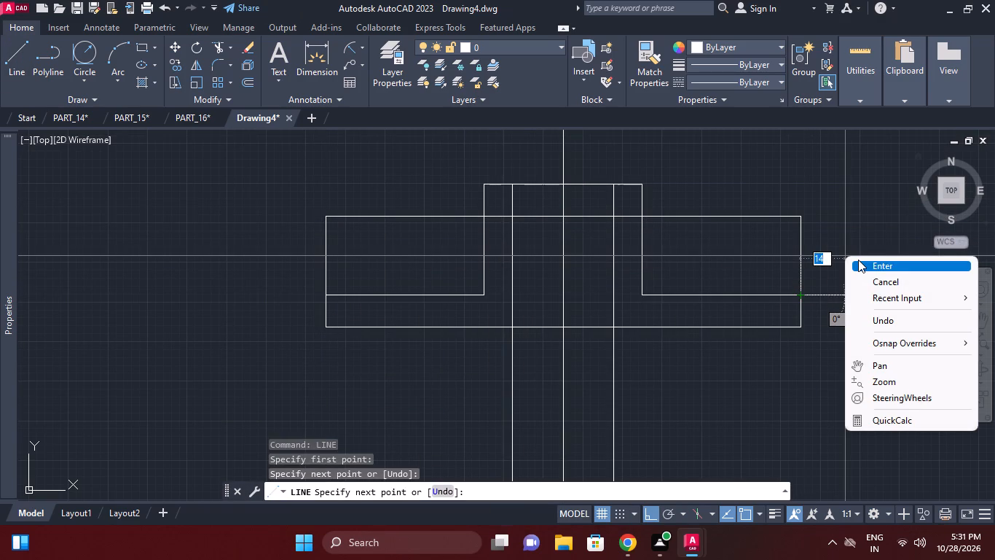
click(870, 274)
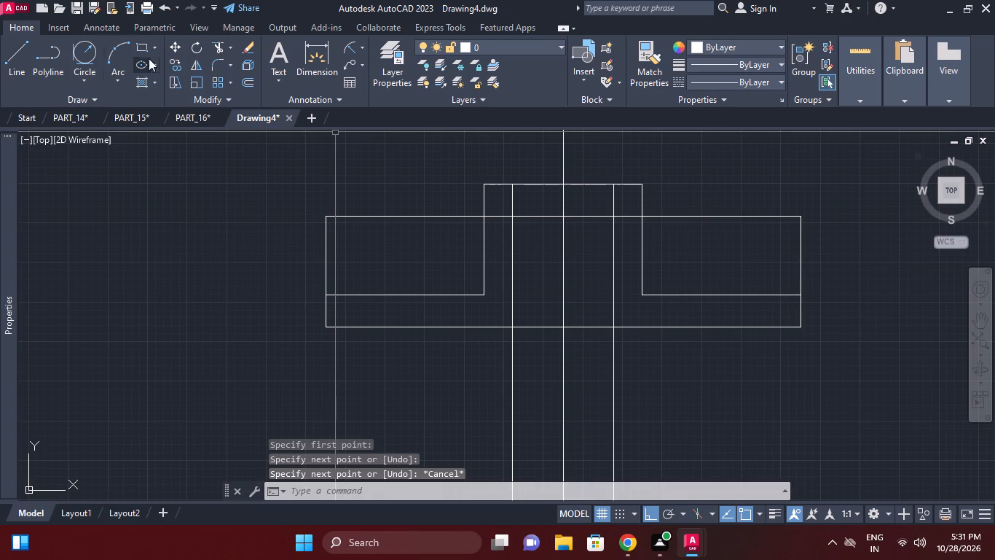
Trim away the 35 mm offset line between the two outer verticals of the raised central boss.
click(213, 44)
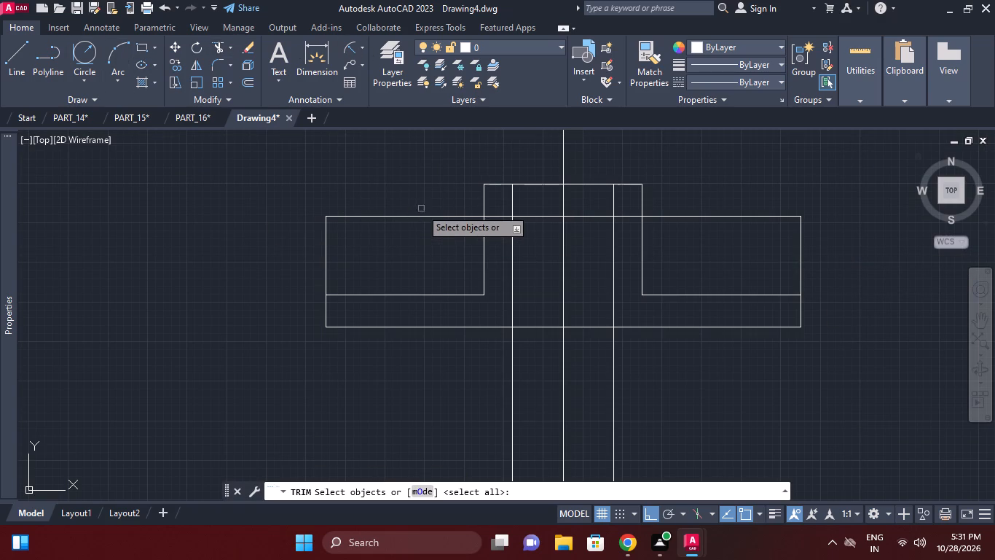
right_click(432, 197)
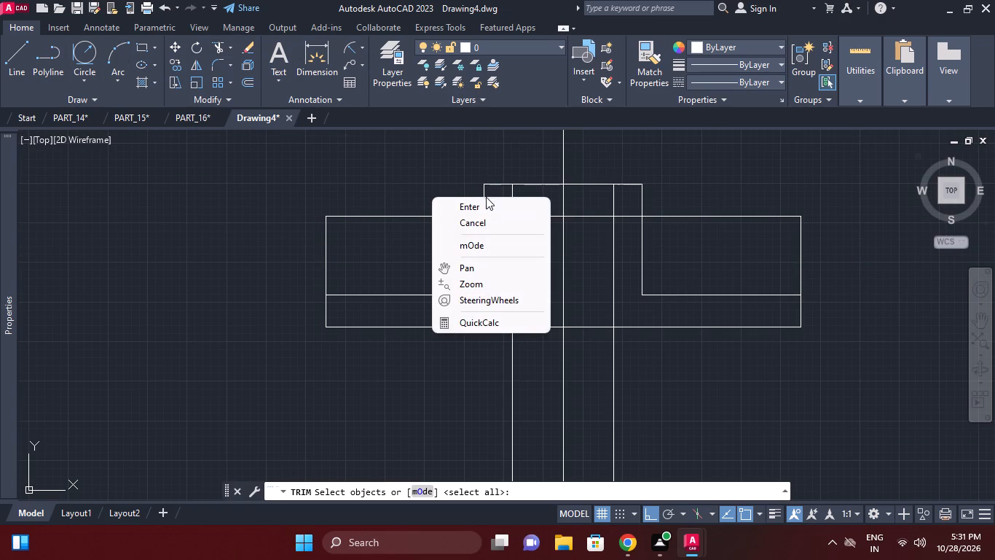
click(482, 201)
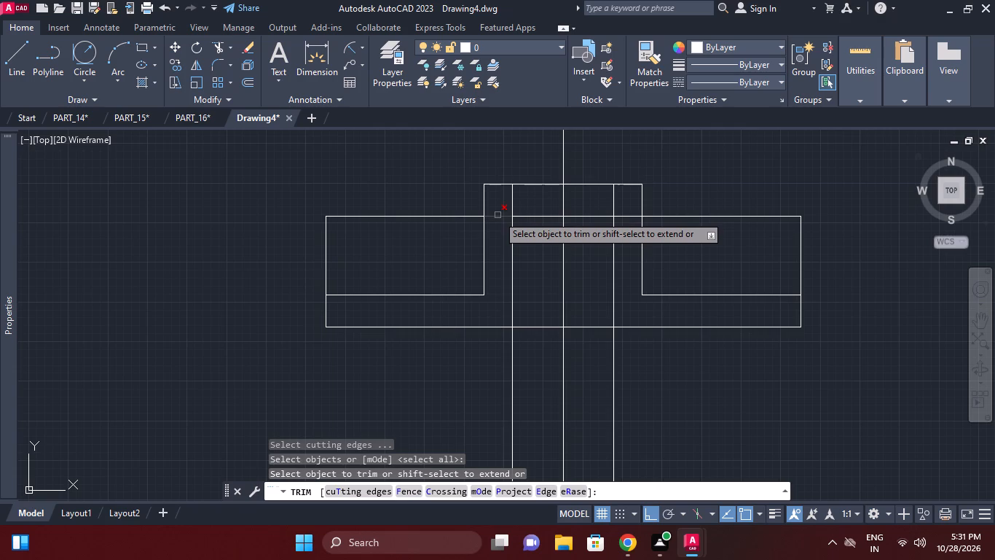
click(497, 215)
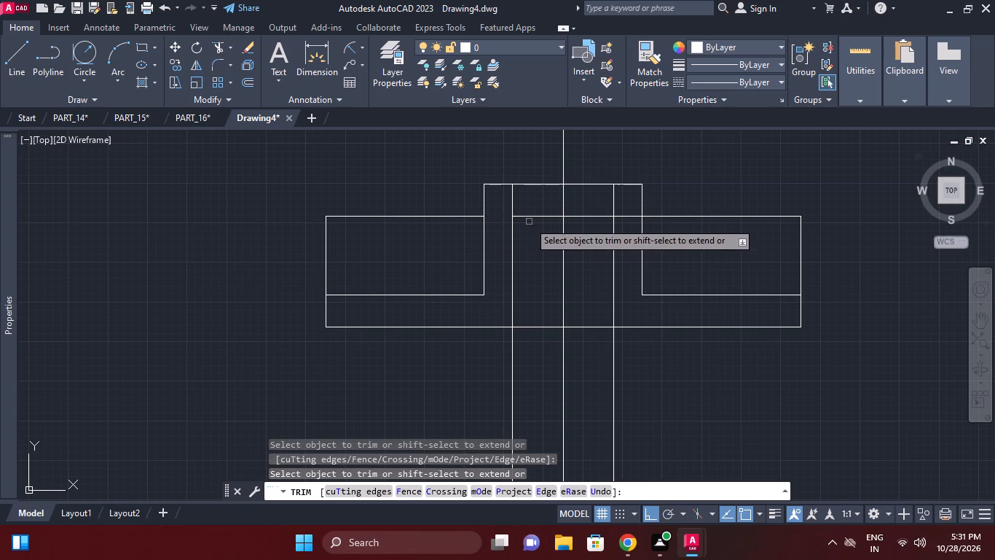
click(529, 222)
click(527, 214)
click(577, 219)
click(573, 206)
click(592, 221)
click(616, 219)
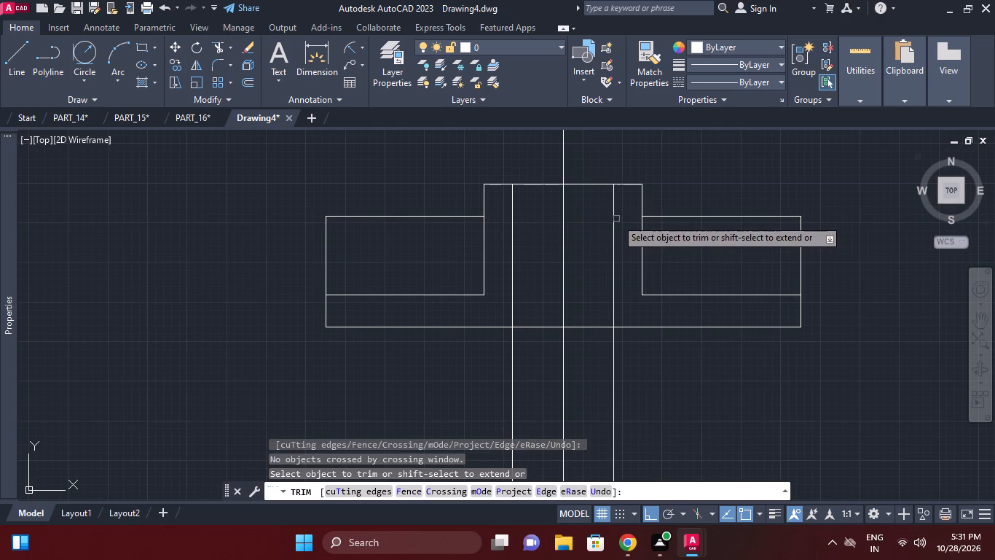
right_click(660, 195)
click(700, 209)
Offset the lower view's bottom line 23 mm upward.
middle_drag(752, 255, 648, 238)
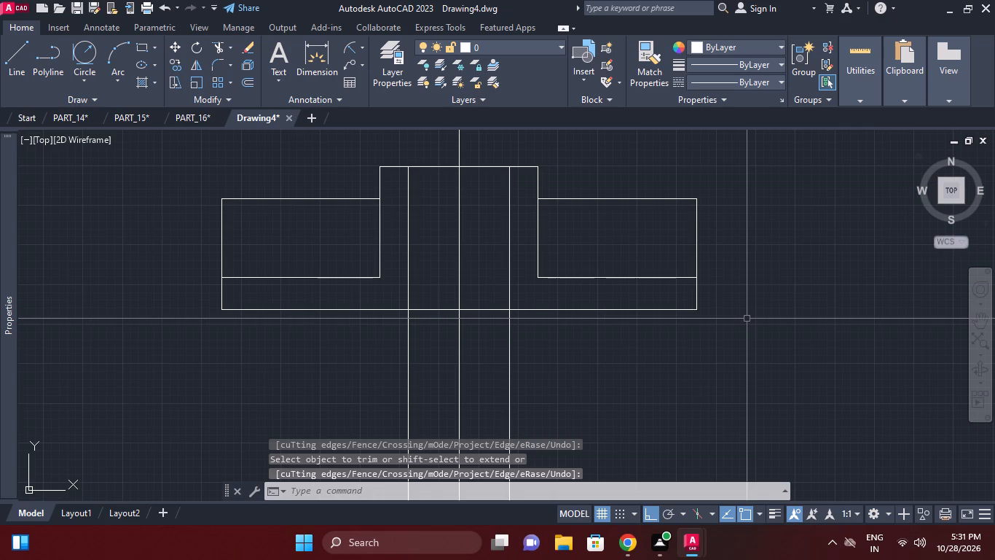
key(x)
key(Escape)
text(o 23)
key(Return)
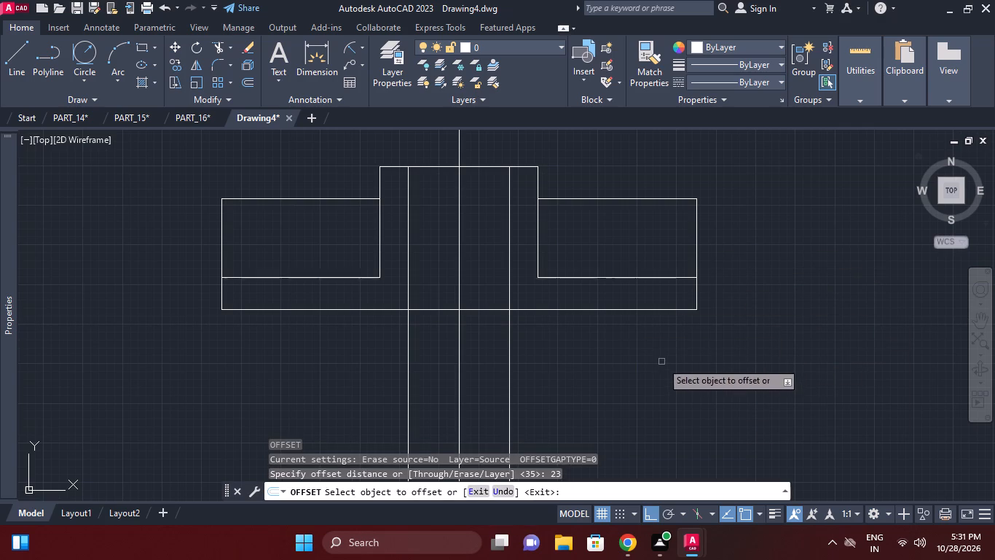
click(643, 308)
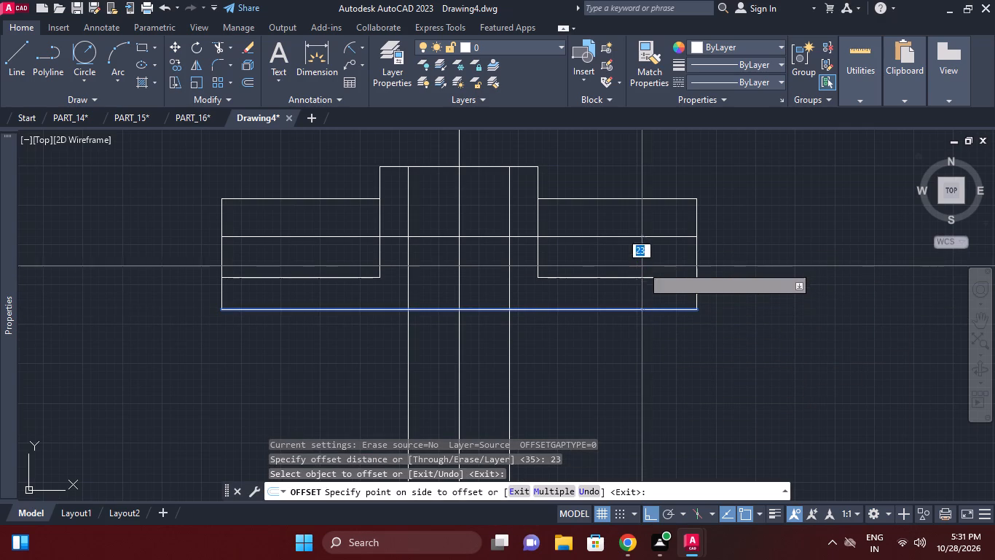
click(642, 260)
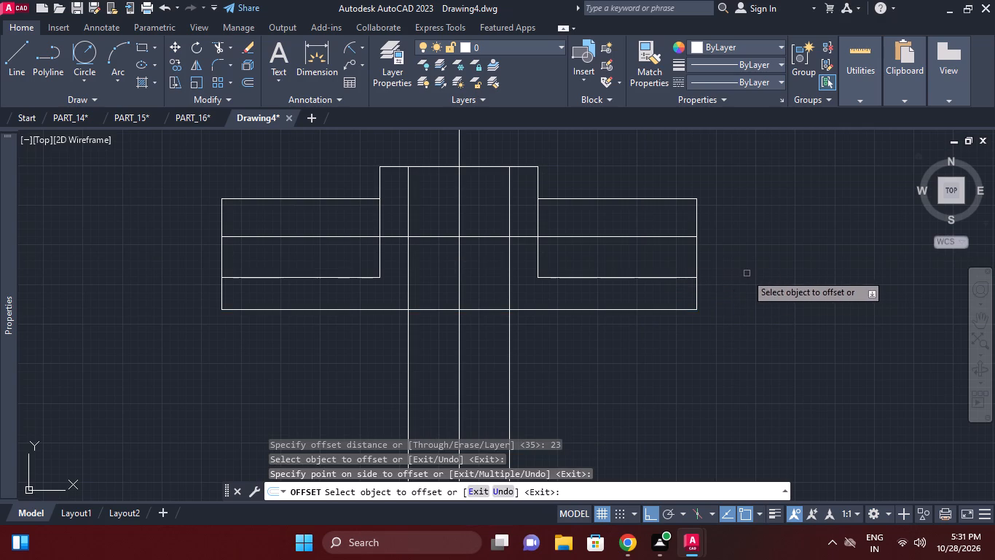
right_click(793, 261)
click(819, 281)
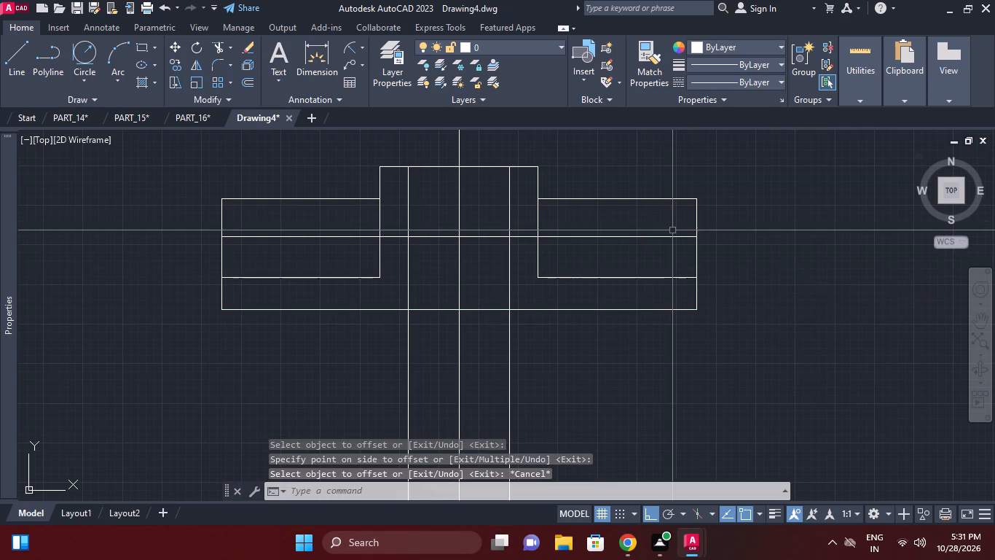
Draw vertical construction lines through the centres of the two hatched flange holes in the upper view.
middle_drag(675, 238, 698, 315)
scroll(693, 300, down, 2)
middle_drag(725, 303, 728, 335)
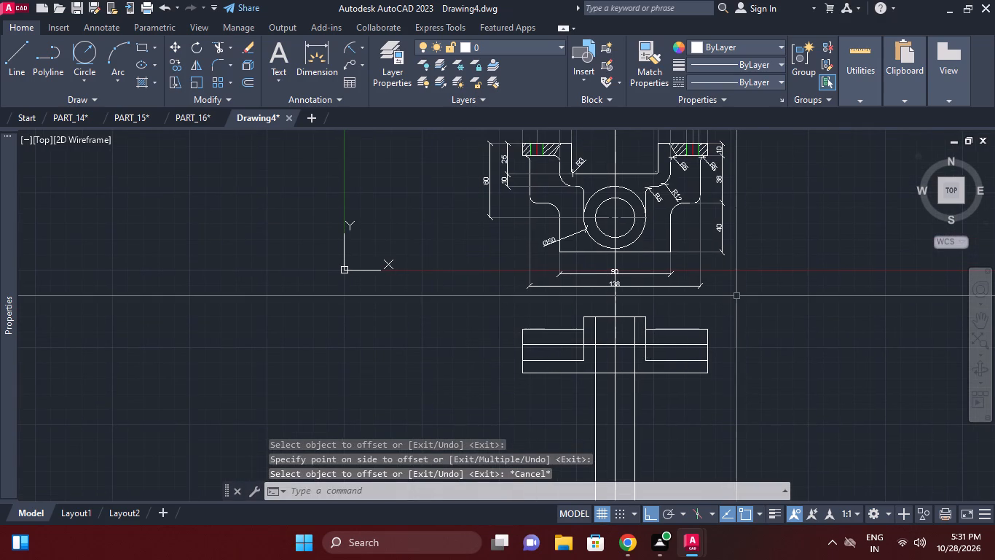
click(103, 91)
click(86, 99)
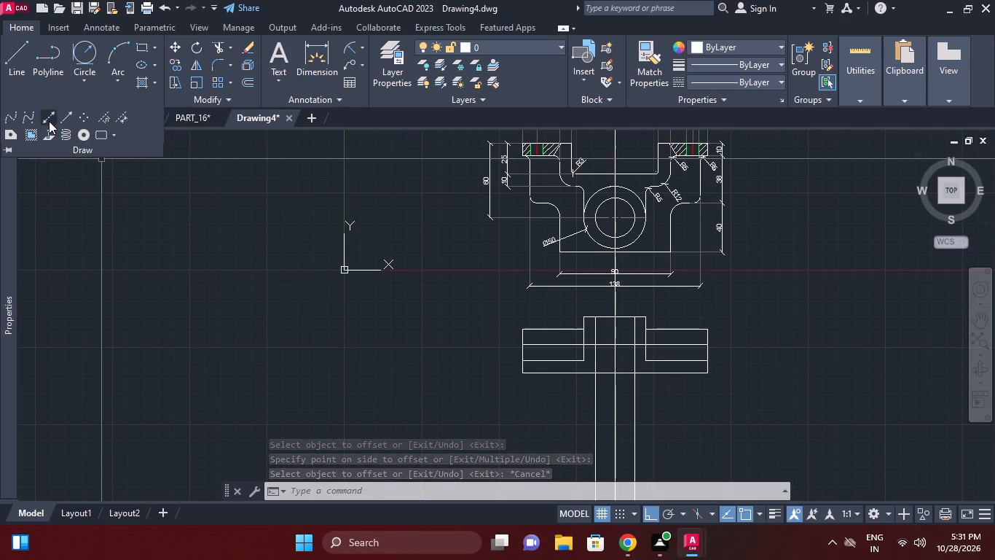
click(49, 121)
click(452, 489)
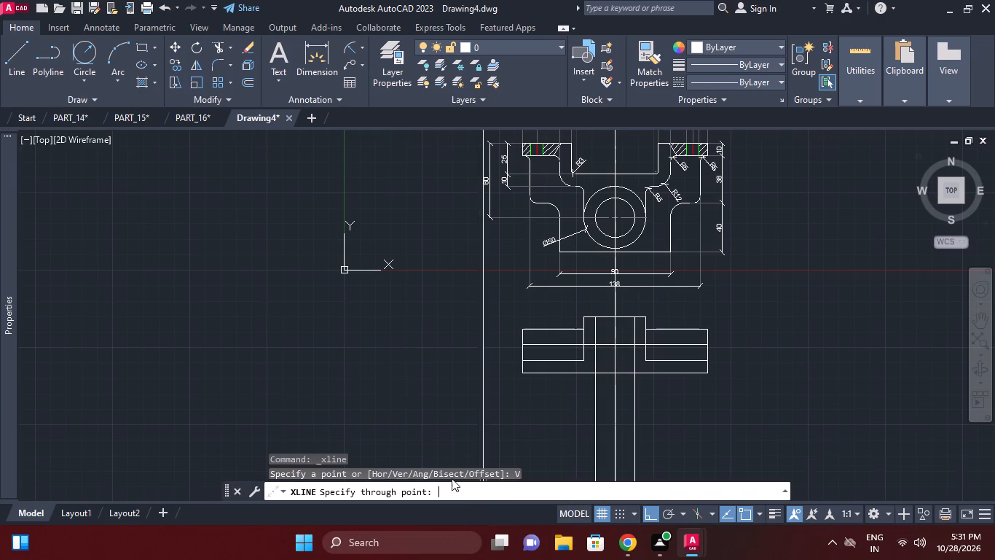
scroll(703, 146, up, 1)
click(685, 155)
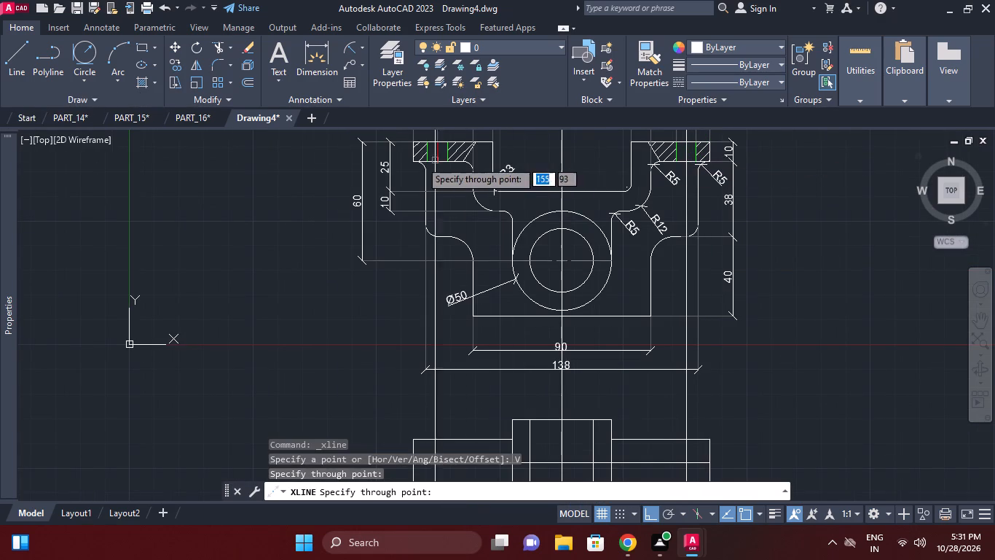
click(436, 149)
middle_drag(674, 256, 653, 167)
scroll(653, 166, up, 1)
right_click(691, 293)
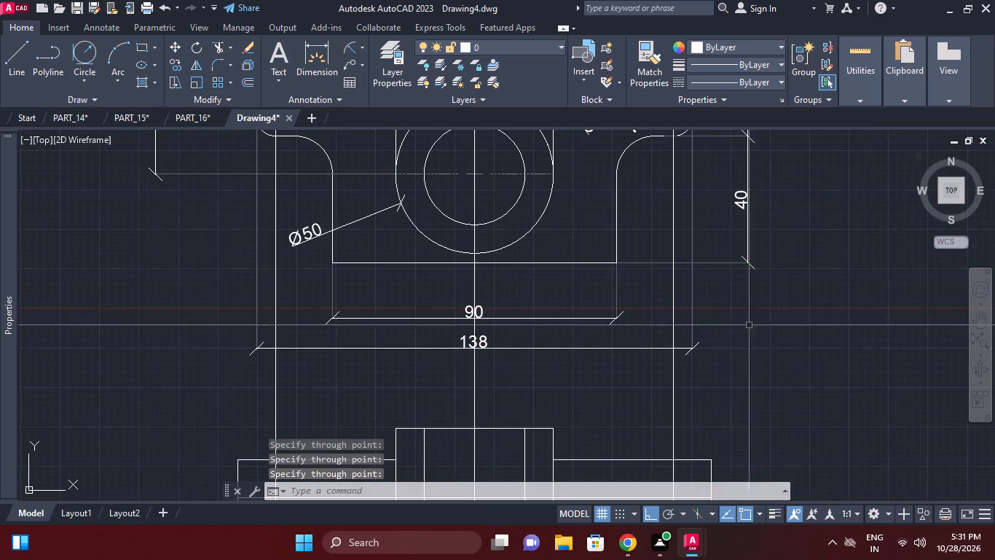
Draw a 10 mm diameter circle where each vertical construction line crosses the 23 mm offset line.
scroll(750, 322, down, 1)
middle_drag(747, 321, 732, 246)
middle_drag(707, 346, 703, 292)
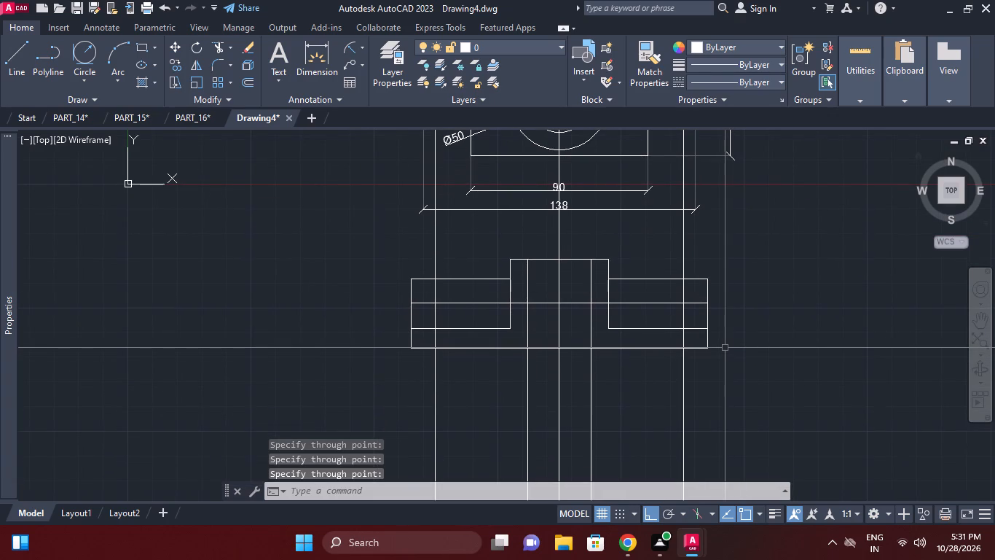
text(c)
key(space)
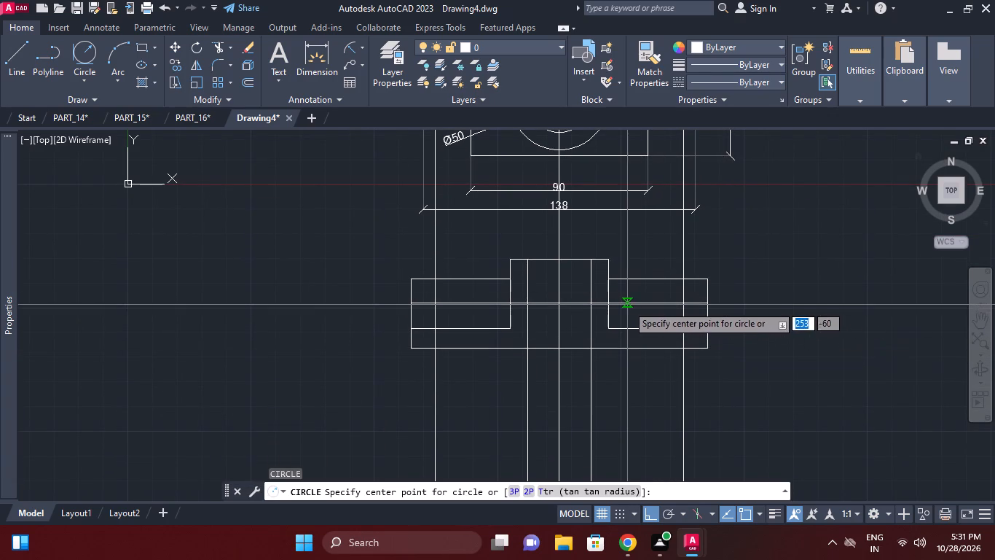
click(680, 302)
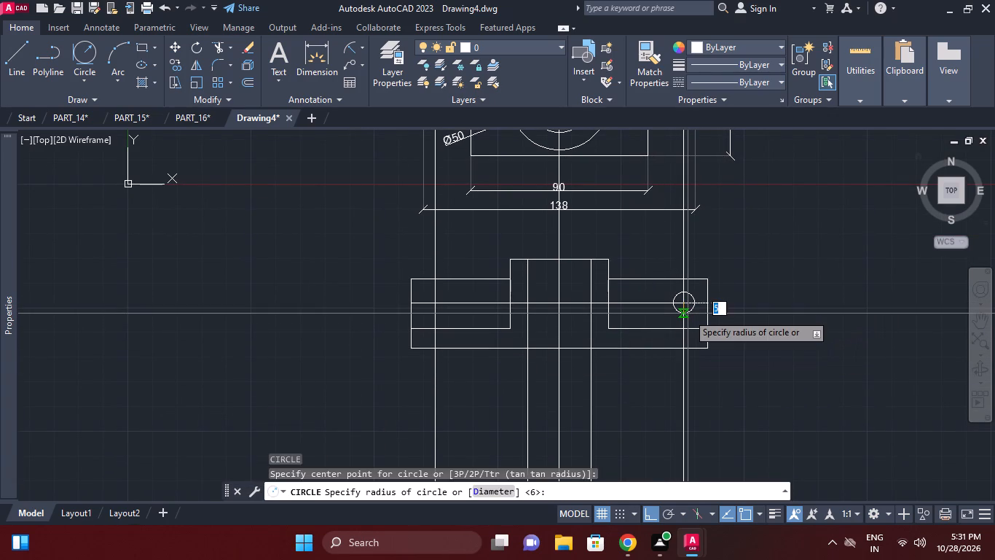
text(d 10)
key(Return)
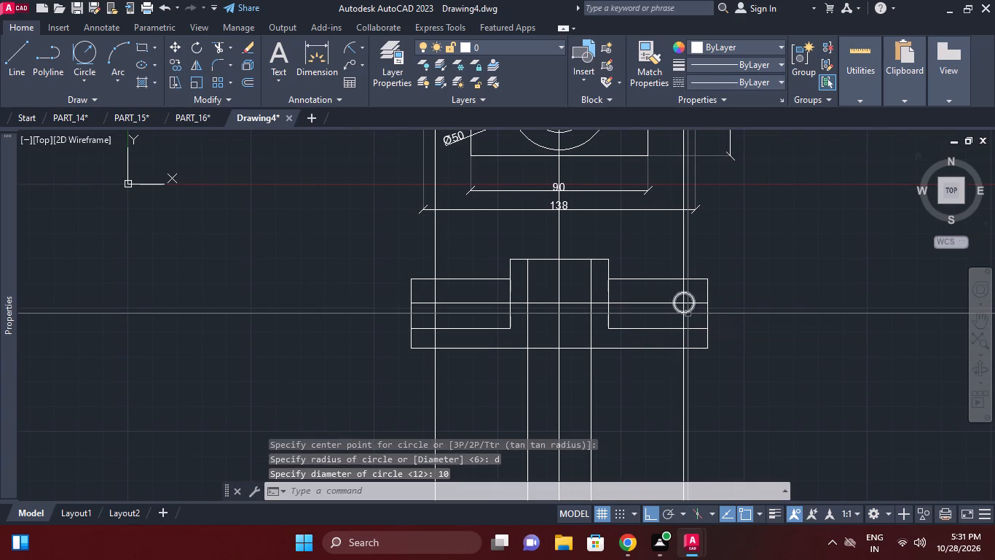
key(Return)
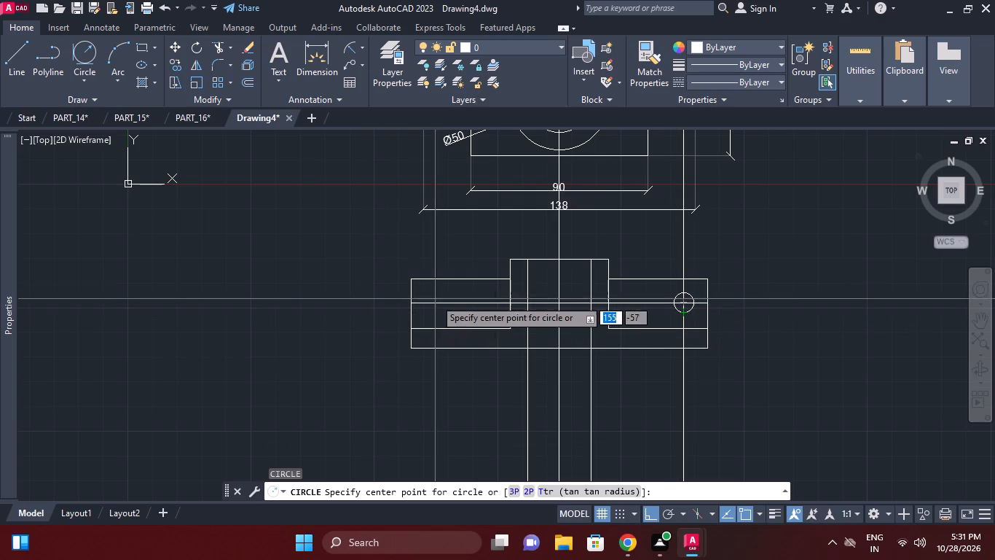
click(435, 303)
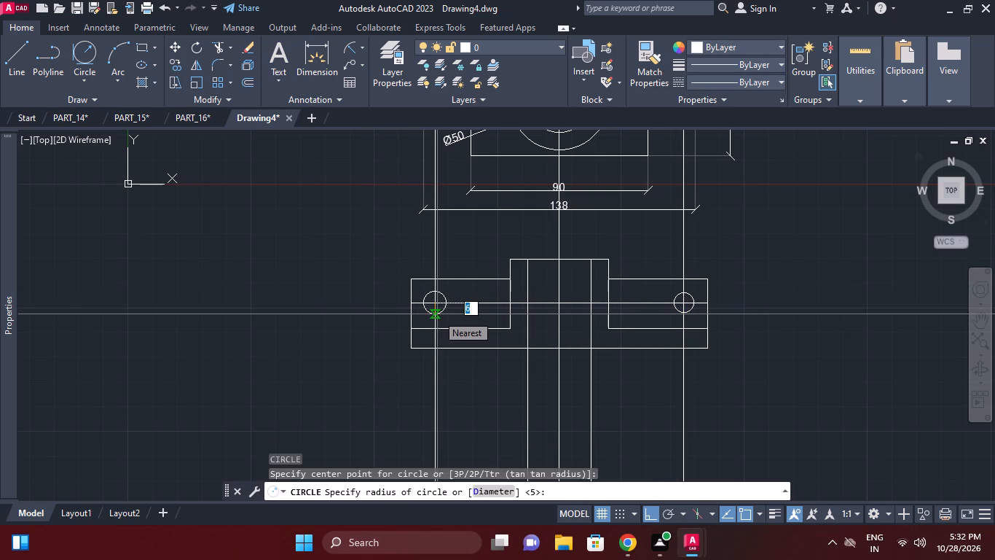
text(d)
key(space)
text(10)
key(Return)
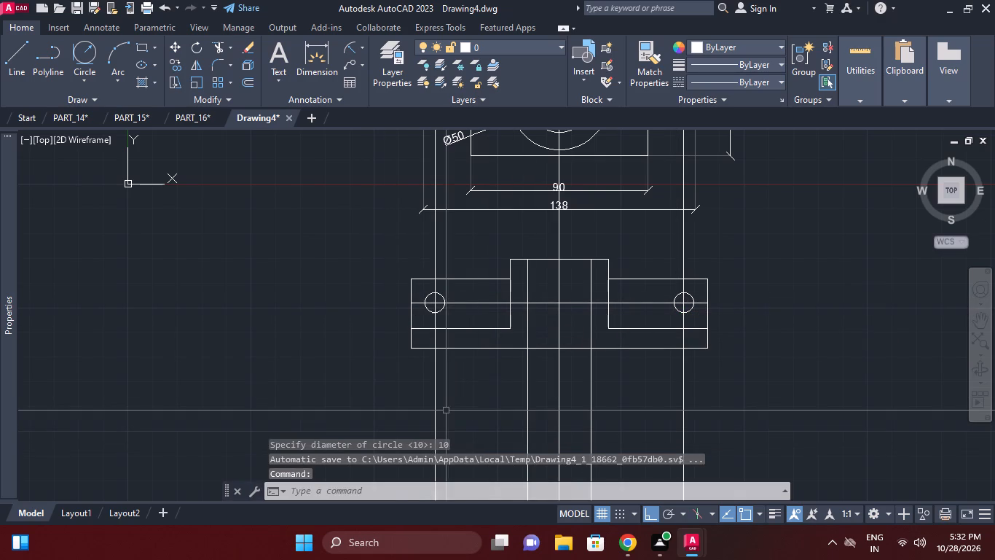
Erase the two vertical construction lines and the horizontal offset line that pass through the new circles.
click(447, 408)
click(420, 388)
click(731, 376)
click(629, 381)
right_click(629, 381)
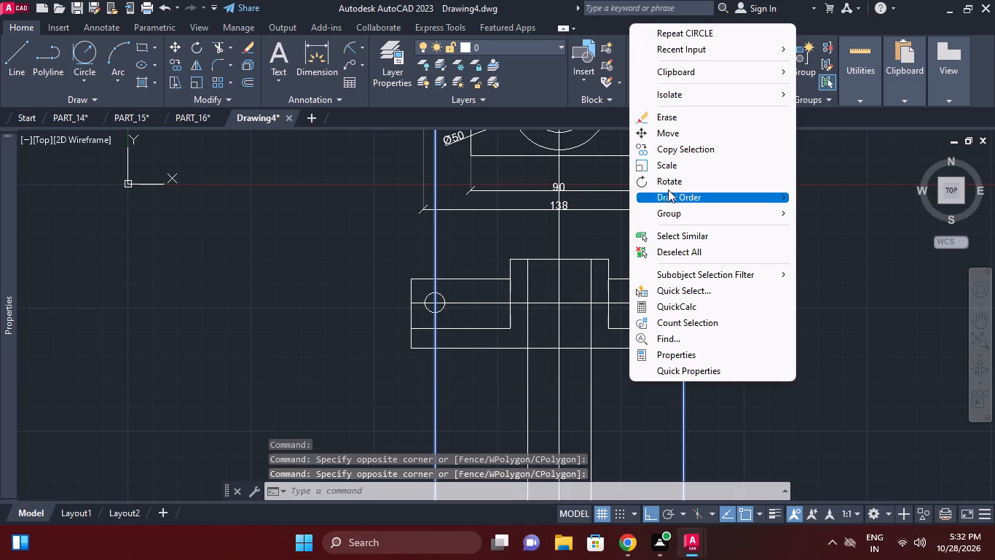
click(675, 122)
click(657, 303)
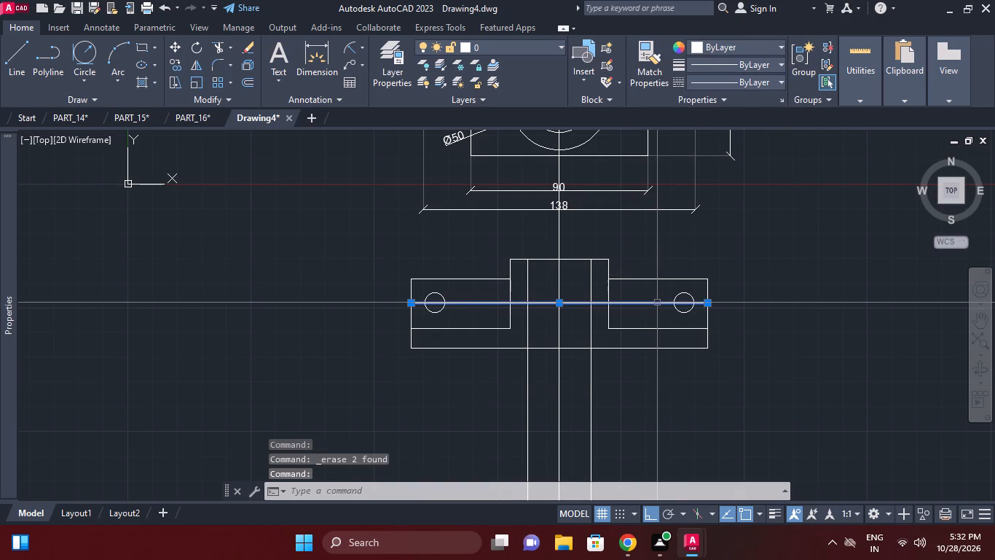
right_click(655, 302)
click(701, 239)
Trim the two inner bore verticals below the lower view's bottom line, using that line as the cutting edge.
scroll(720, 257, down, 1)
middle_click(720, 257)
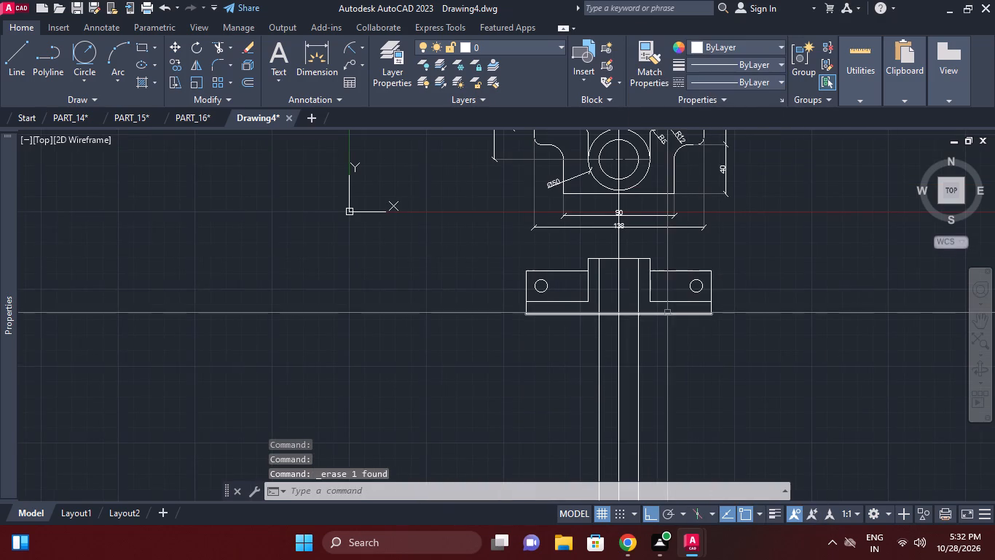
middle_drag(672, 313, 672, 290)
middle_drag(669, 306, 673, 276)
middle_drag(663, 316, 665, 281)
scroll(629, 227, up, 1)
middle_drag(629, 230, 619, 303)
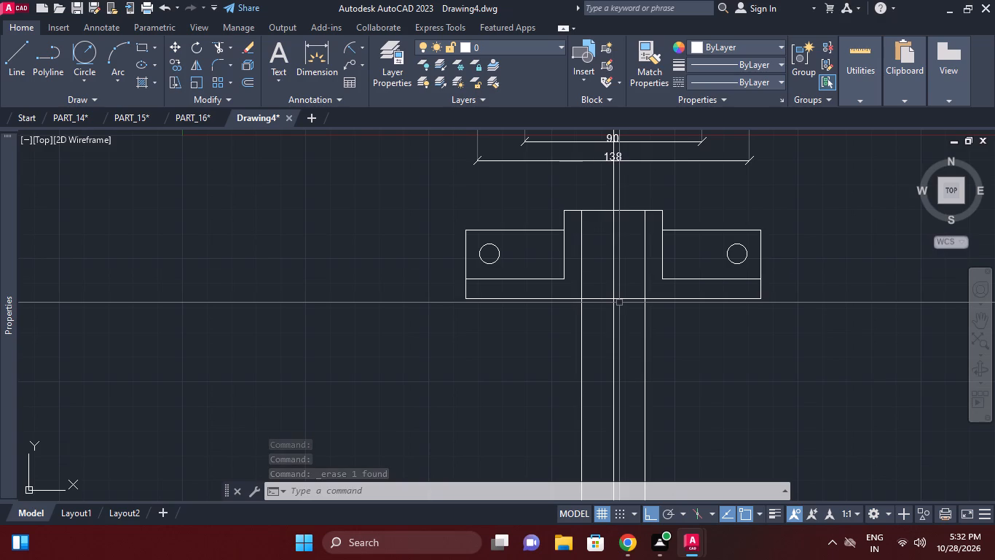
text(tr)
key(space)
click(619, 303)
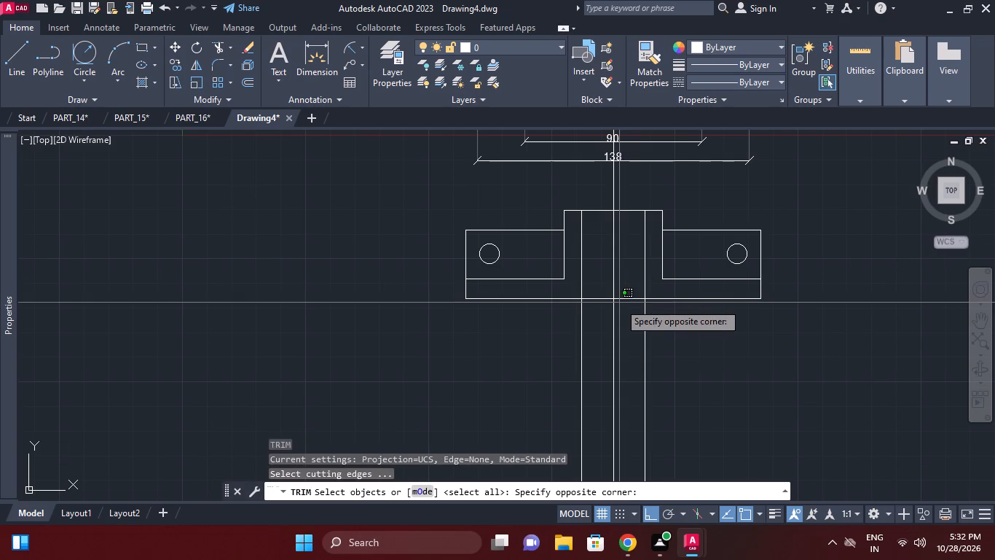
click(620, 289)
click(620, 298)
right_click(621, 298)
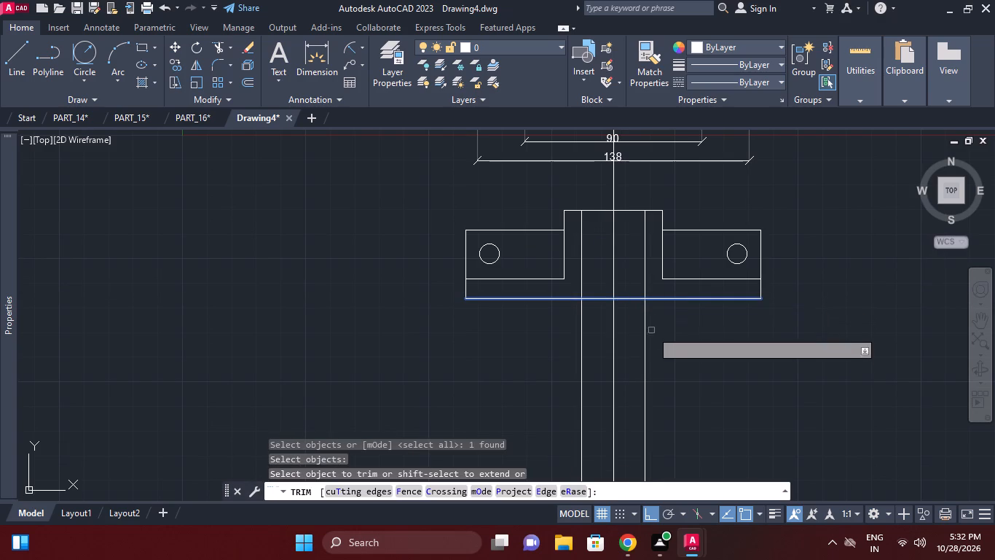
click(657, 335)
click(635, 317)
click(595, 321)
click(559, 322)
right_click(559, 322)
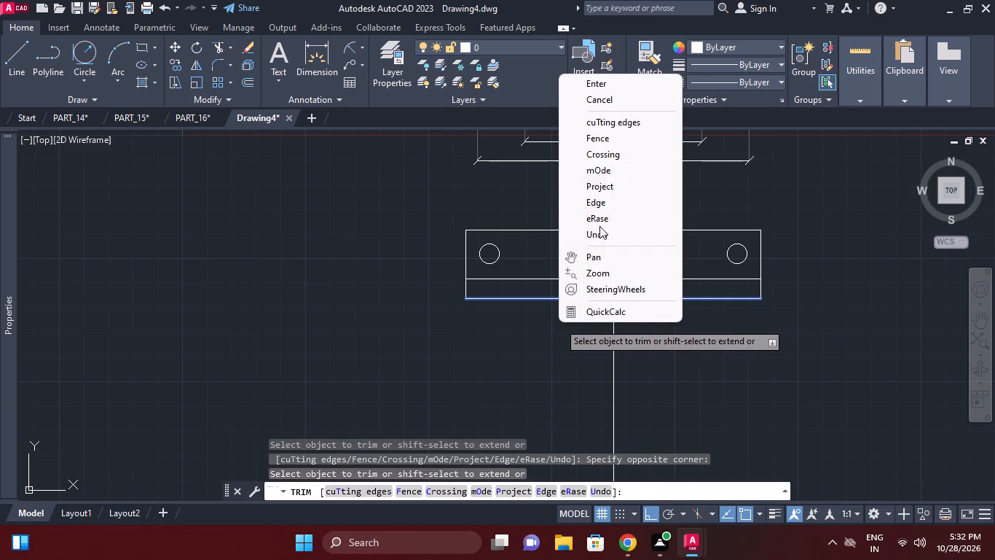
click(608, 104)
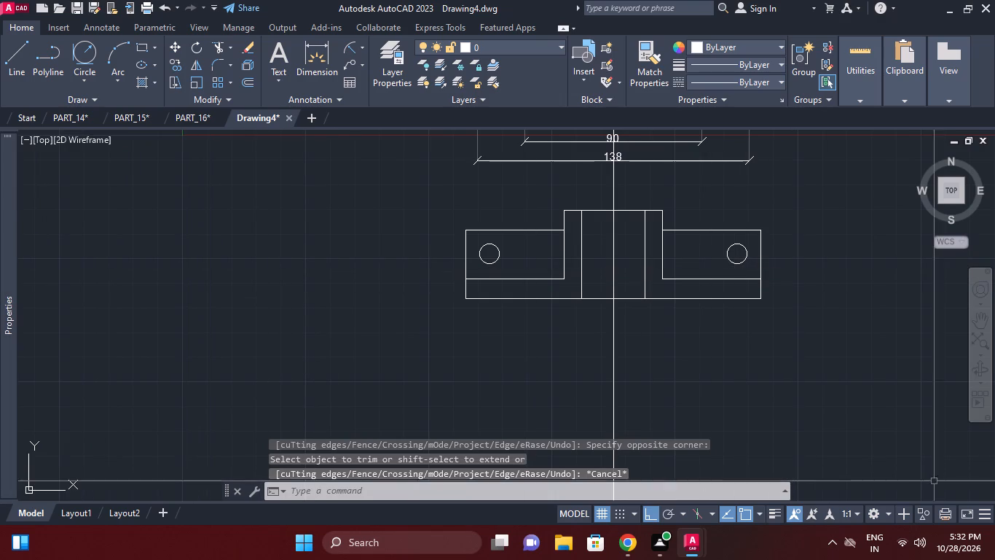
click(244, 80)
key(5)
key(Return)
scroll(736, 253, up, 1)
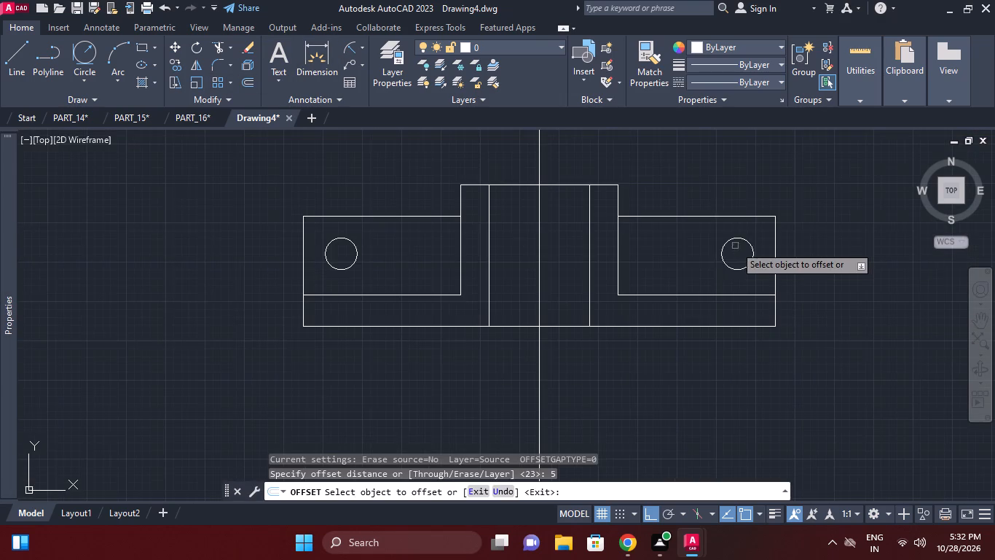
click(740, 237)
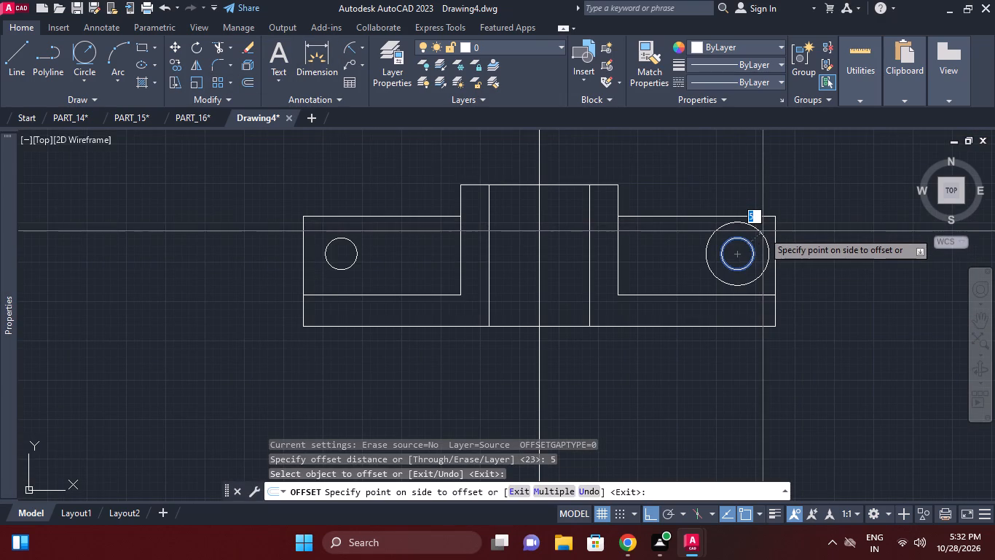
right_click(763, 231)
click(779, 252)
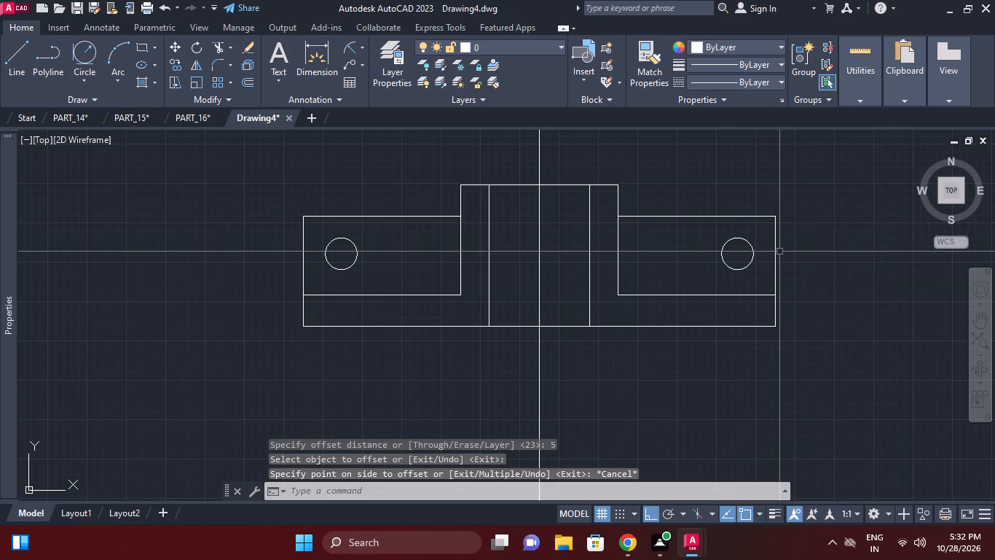
Offset both 10 mm flange circles outward by 4 mm.
key(o)
key(Return)
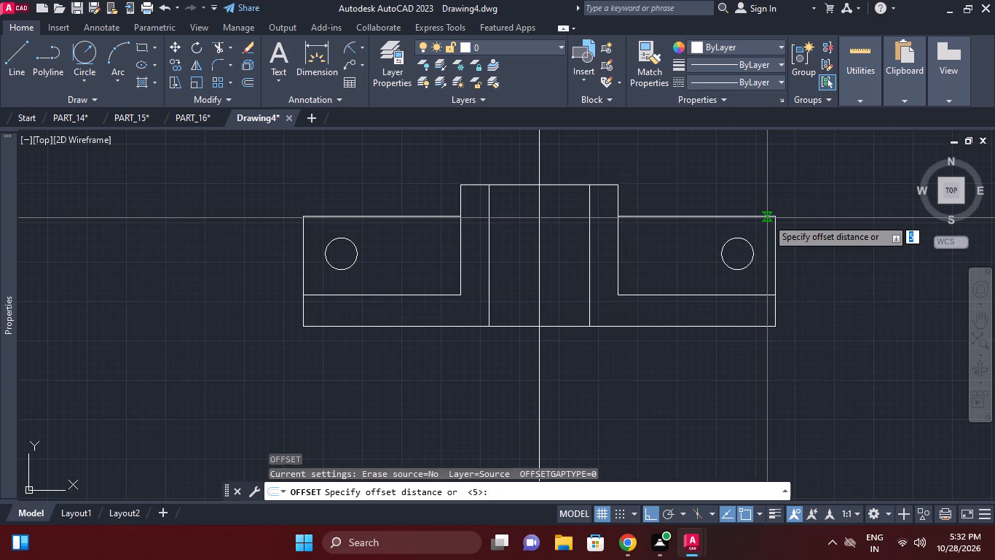
key(4)
key(Return)
click(749, 249)
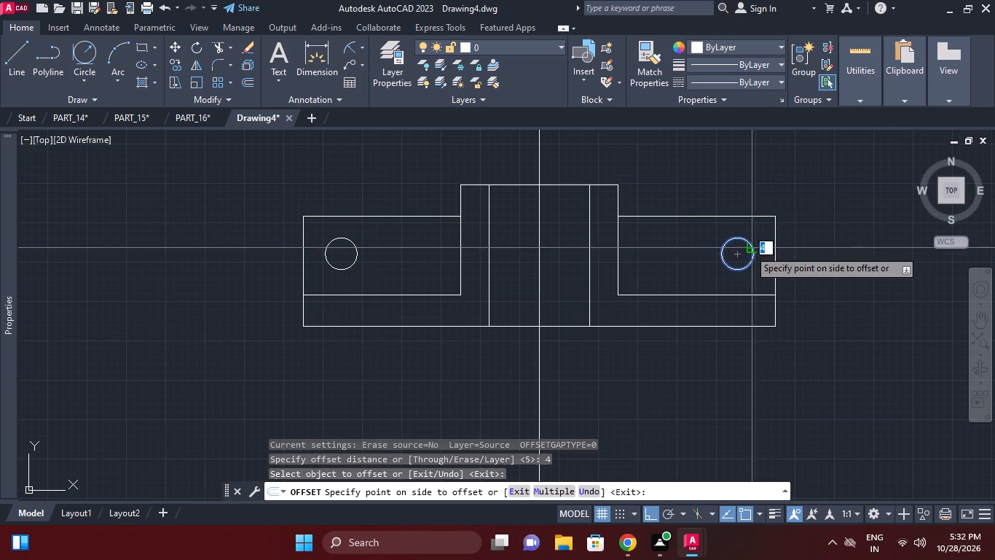
click(753, 230)
click(353, 238)
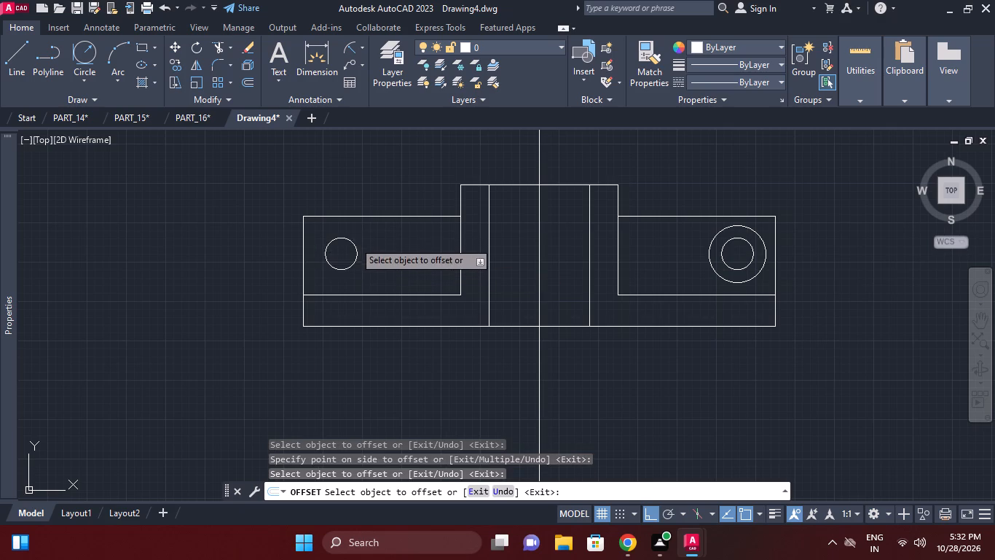
click(354, 241)
click(375, 226)
right_click(423, 266)
click(492, 284)
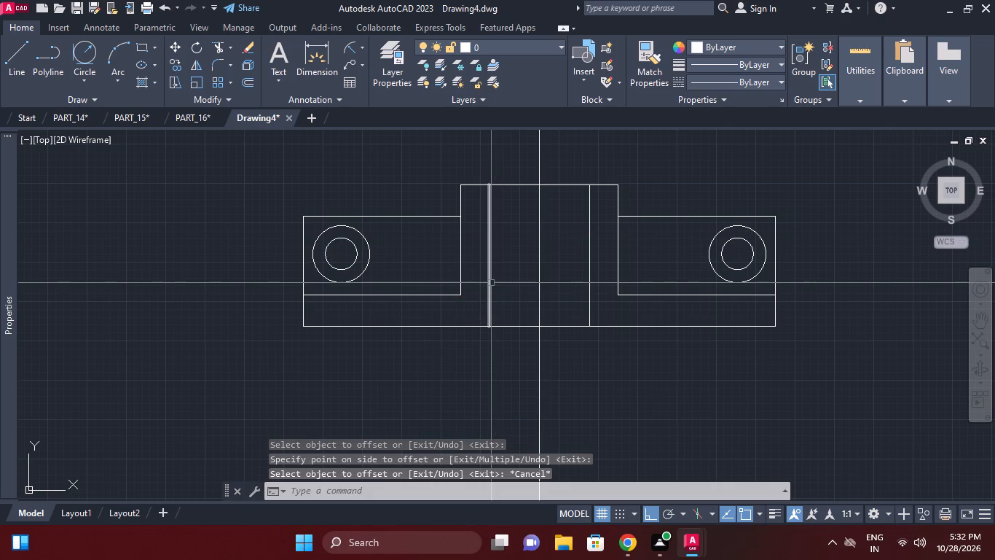
Add centre marks to the outer circles of both flange holes in the lower view.
key(c)
text(m)
key(space)
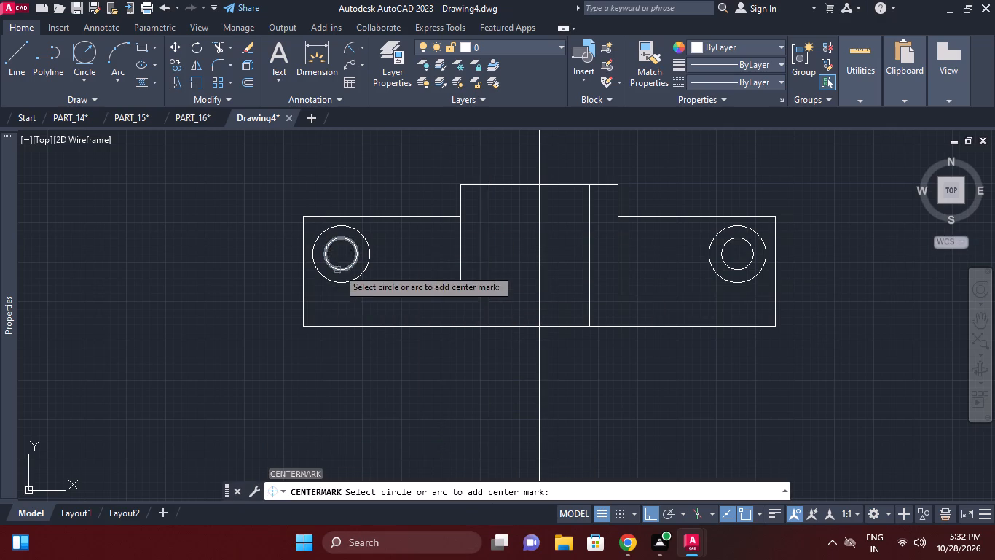
click(362, 238)
click(715, 238)
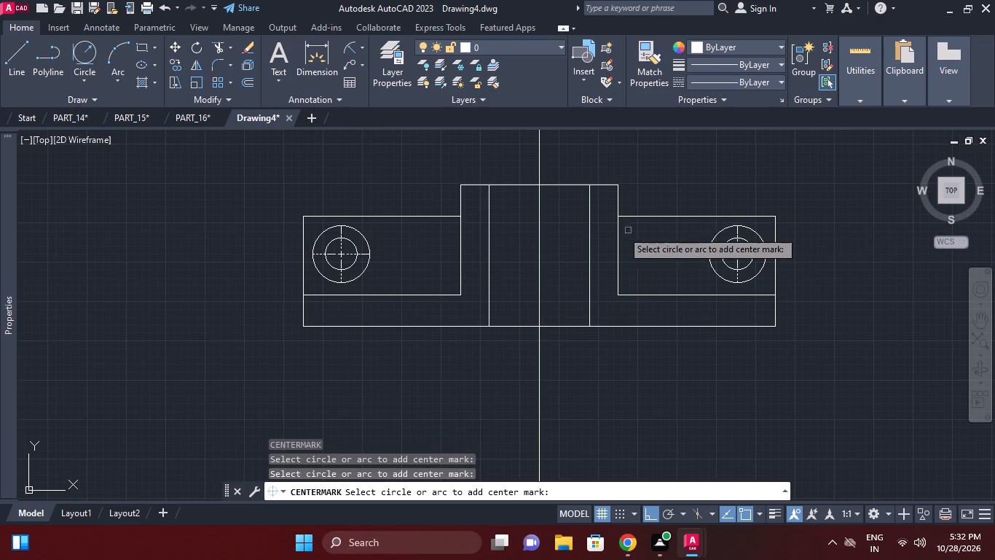
right_click(616, 230)
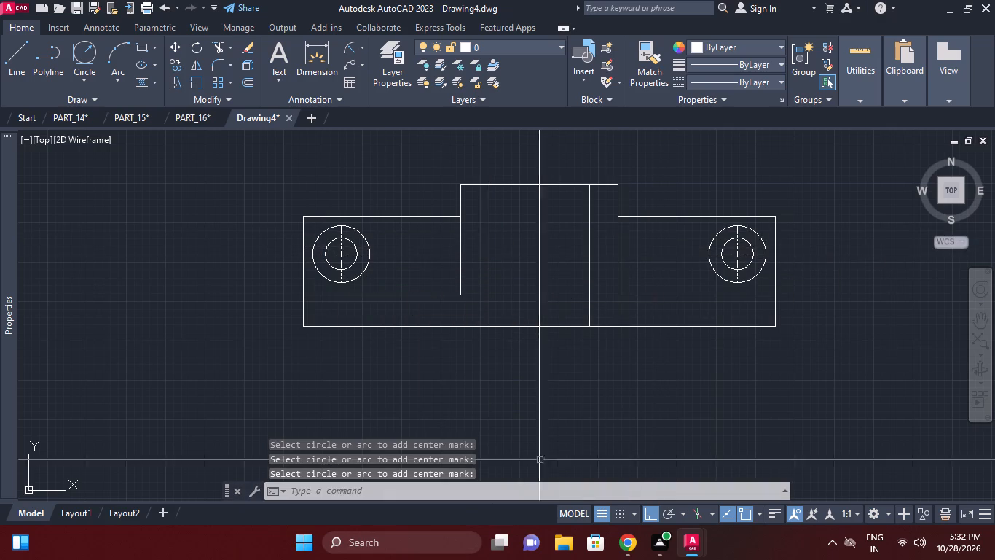
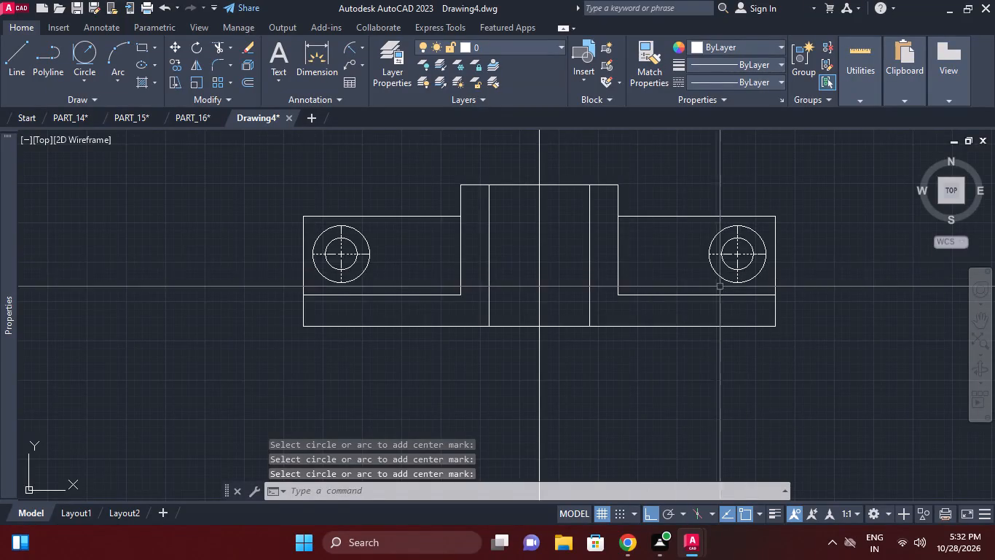
Erase the outer circles around both flange holes in the lower view, keeping the inner circles.
scroll(745, 238, up, 1)
click(755, 227)
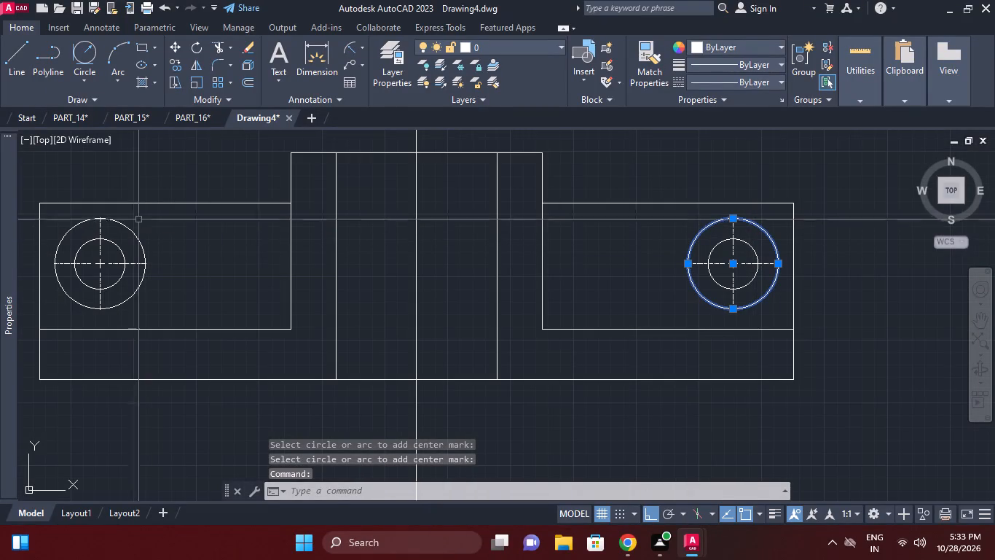
click(130, 228)
right_click(130, 228)
click(181, 258)
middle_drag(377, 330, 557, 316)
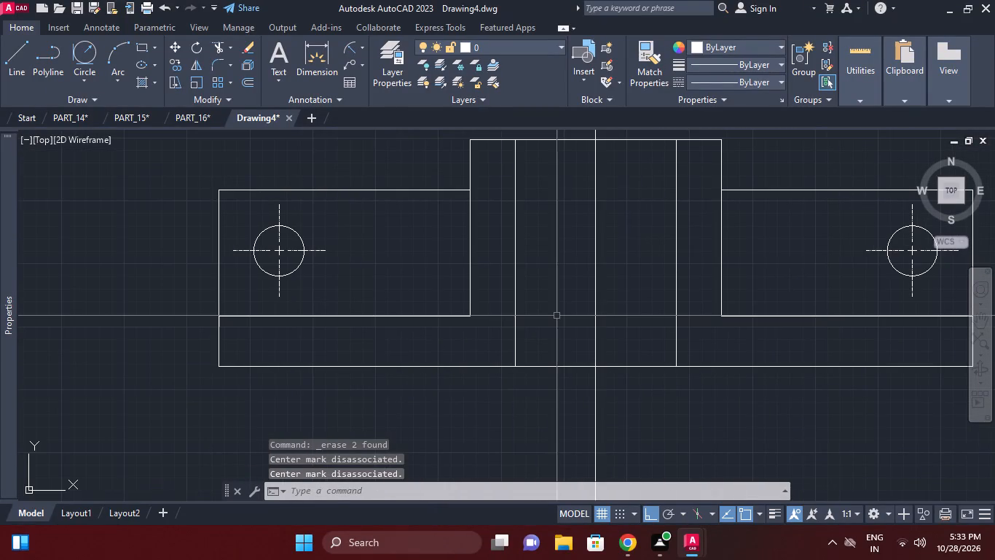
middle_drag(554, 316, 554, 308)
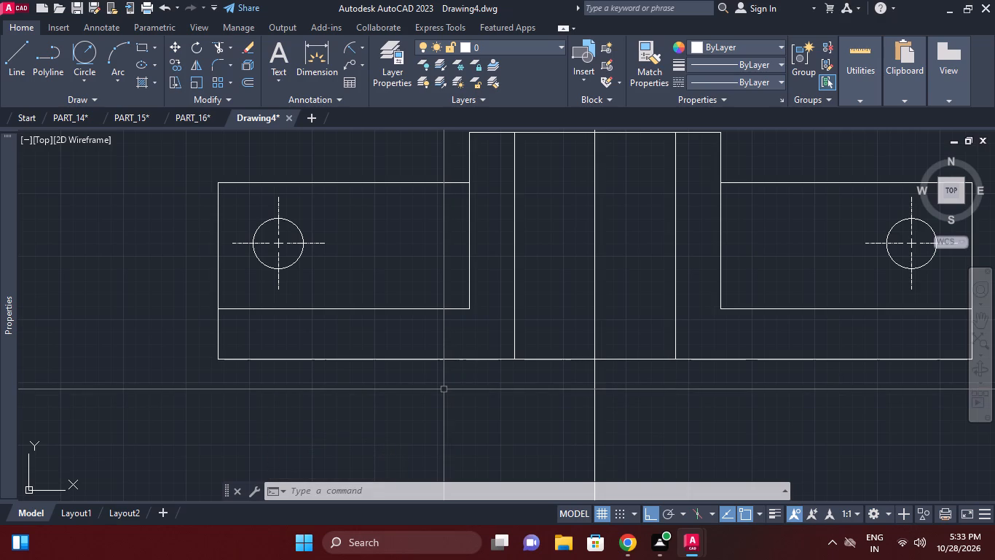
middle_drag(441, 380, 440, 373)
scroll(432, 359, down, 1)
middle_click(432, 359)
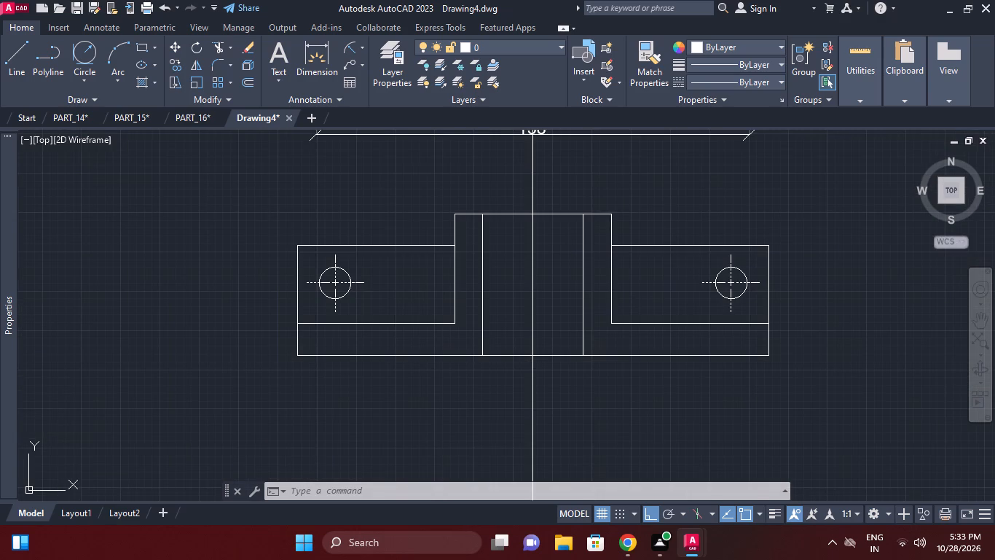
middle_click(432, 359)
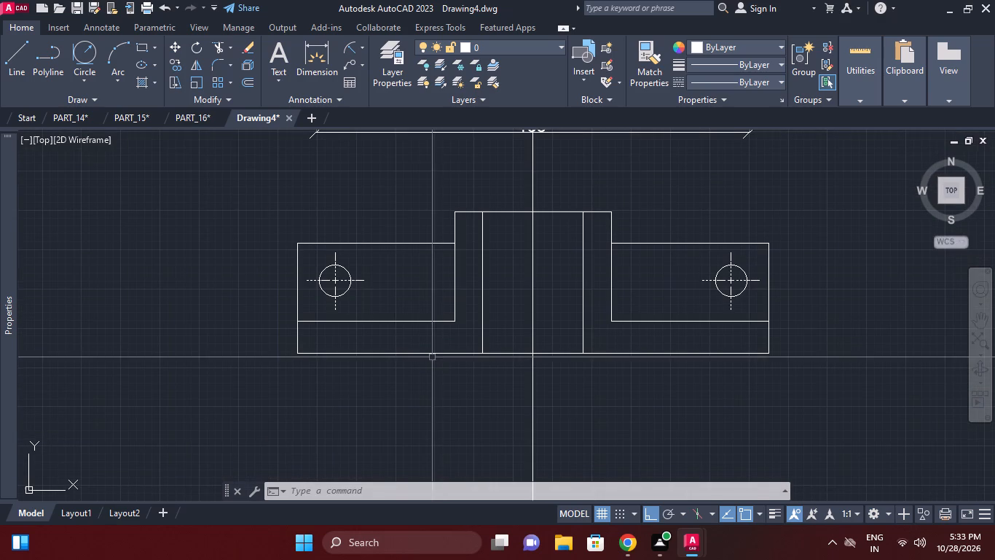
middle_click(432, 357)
Draw two vertical construction lines through the ends of the upper view's 138 mm width, running down across the lower view.
right_click(374, 321)
click(437, 53)
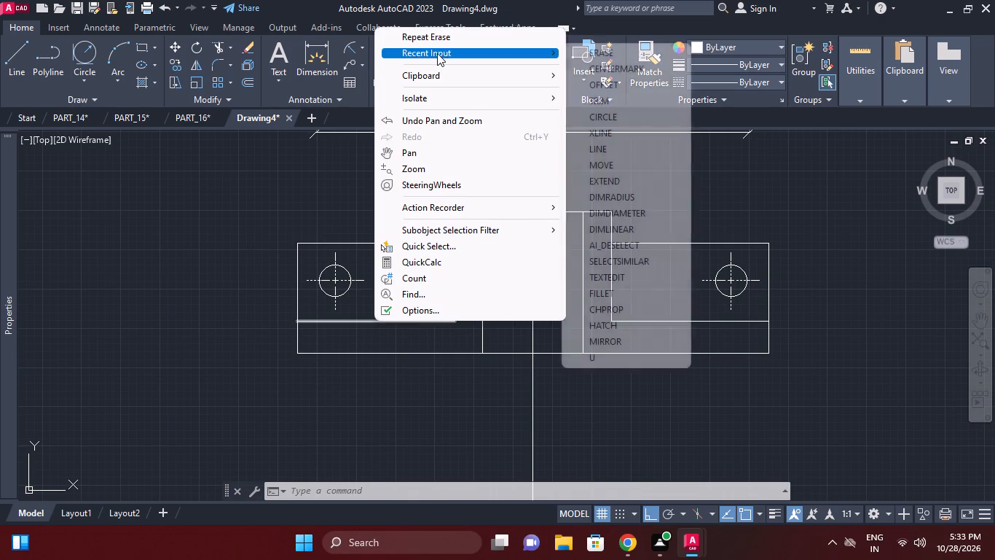
click(605, 135)
middle_drag(341, 218, 379, 316)
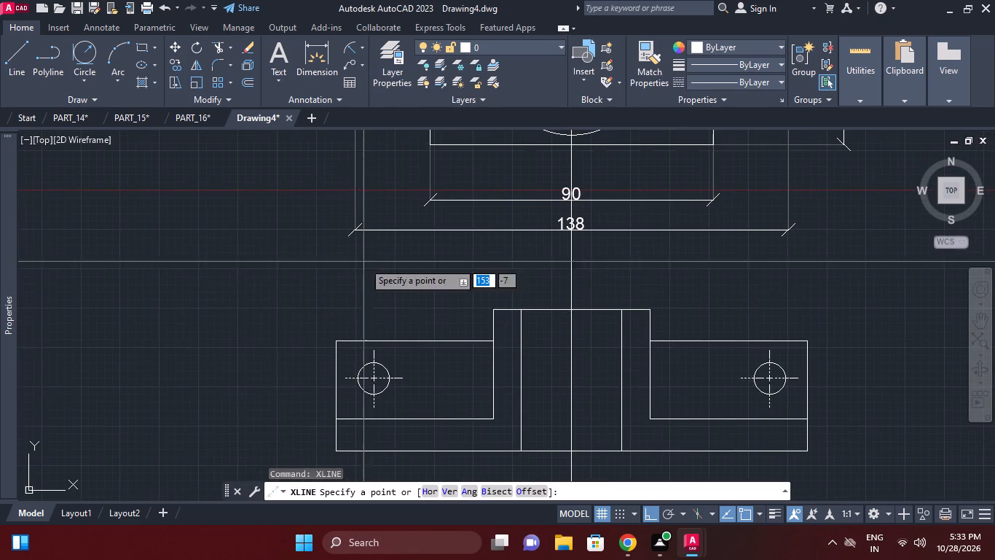
click(451, 494)
middle_drag(401, 254, 457, 394)
middle_drag(444, 159, 497, 281)
click(463, 208)
middle_drag(560, 259, 361, 272)
click(698, 229)
scroll(677, 265, down, 2)
middle_drag(669, 256, 654, 157)
middle_drag(659, 298, 662, 262)
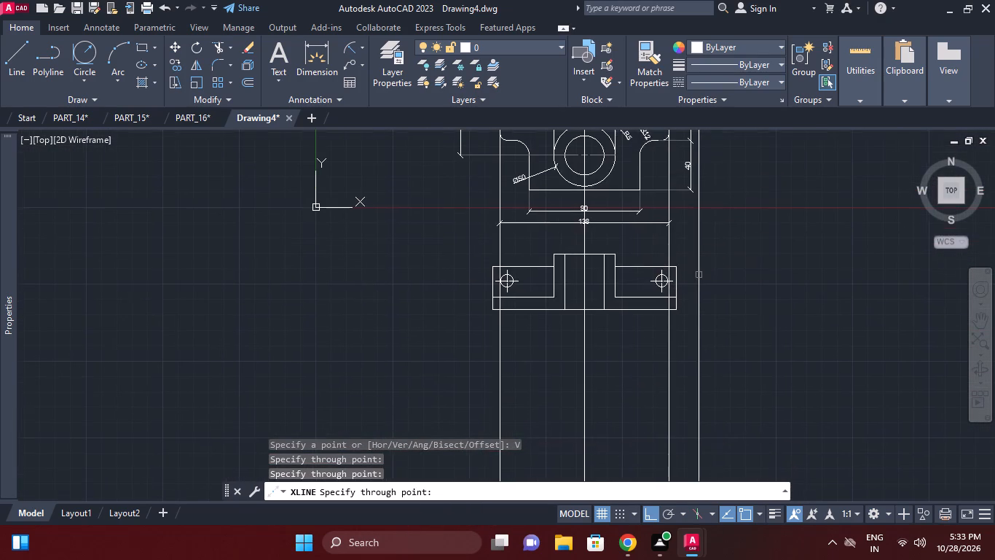
right_click(717, 297)
Trim both new construction lines to the strip between the flanges' lower horizontal lines and the lower view's bottom line.
click(216, 42)
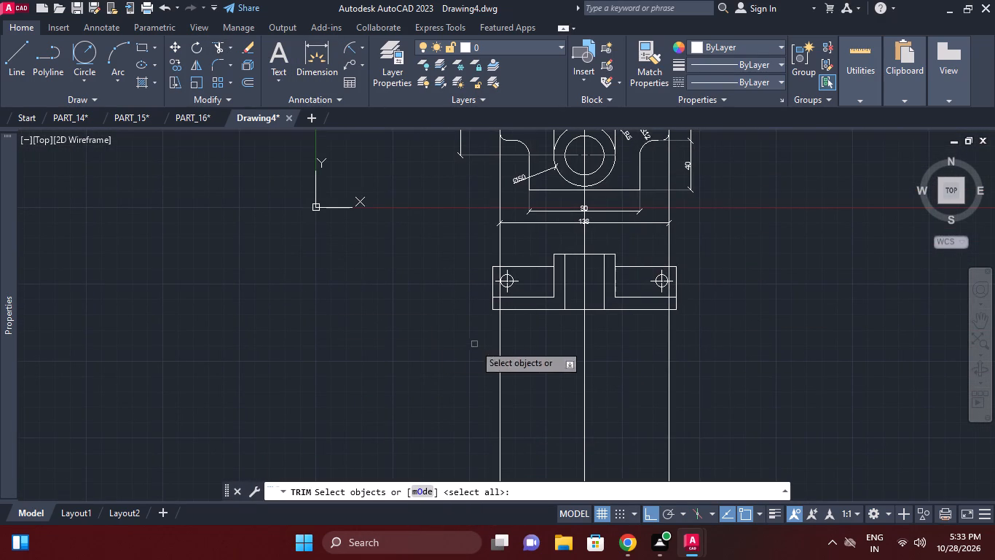
scroll(505, 301, up, 2)
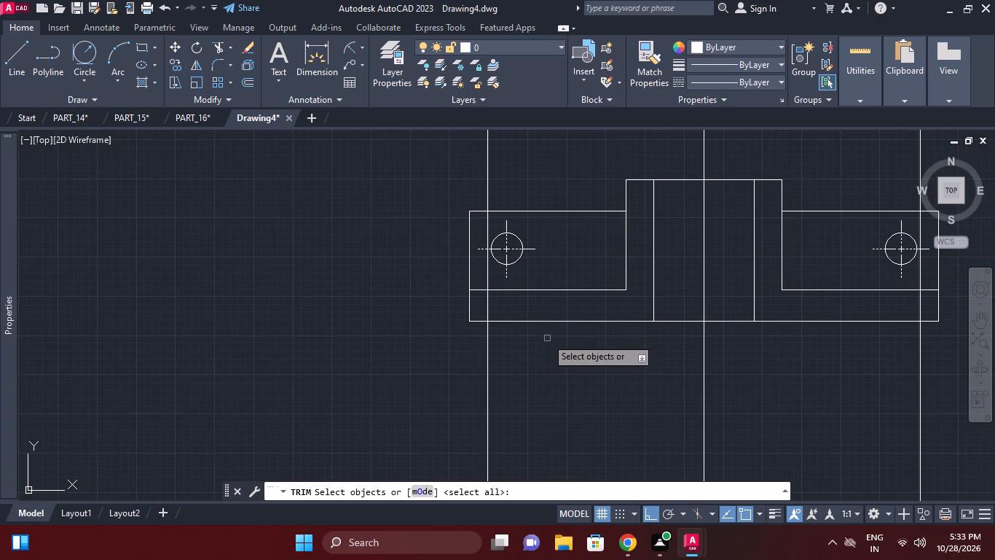
click(543, 326)
click(540, 316)
click(540, 300)
click(533, 281)
click(839, 295)
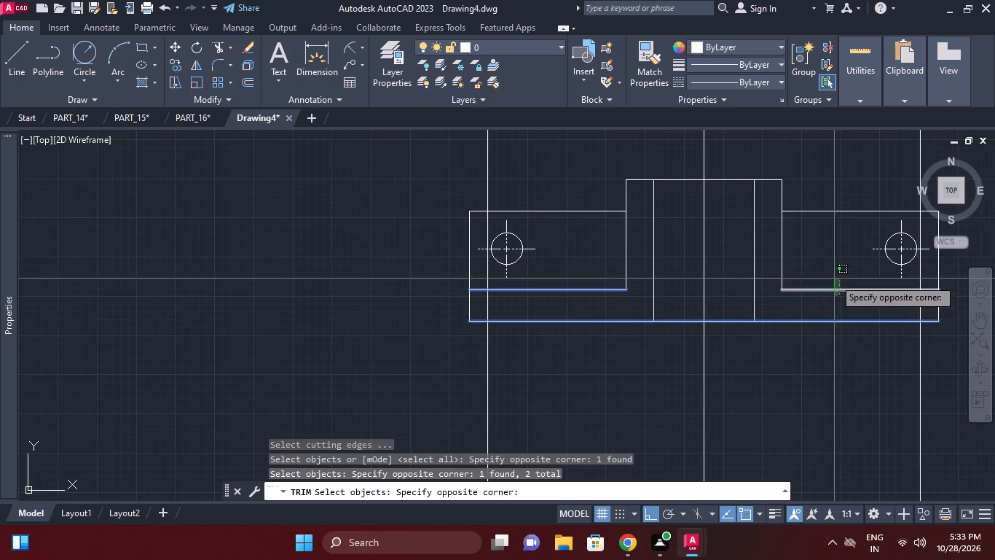
click(834, 279)
right_click(834, 279)
click(487, 279)
click(485, 338)
middle_drag(577, 352, 417, 353)
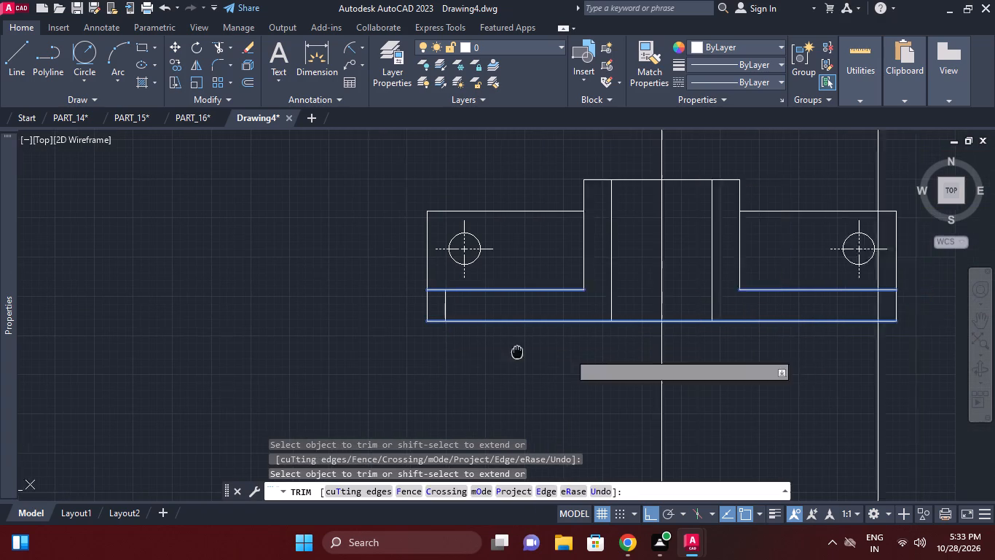
middle_drag(417, 353, 417, 356)
drag(774, 359, 768, 356)
click(736, 349)
click(757, 286)
right_click(825, 273)
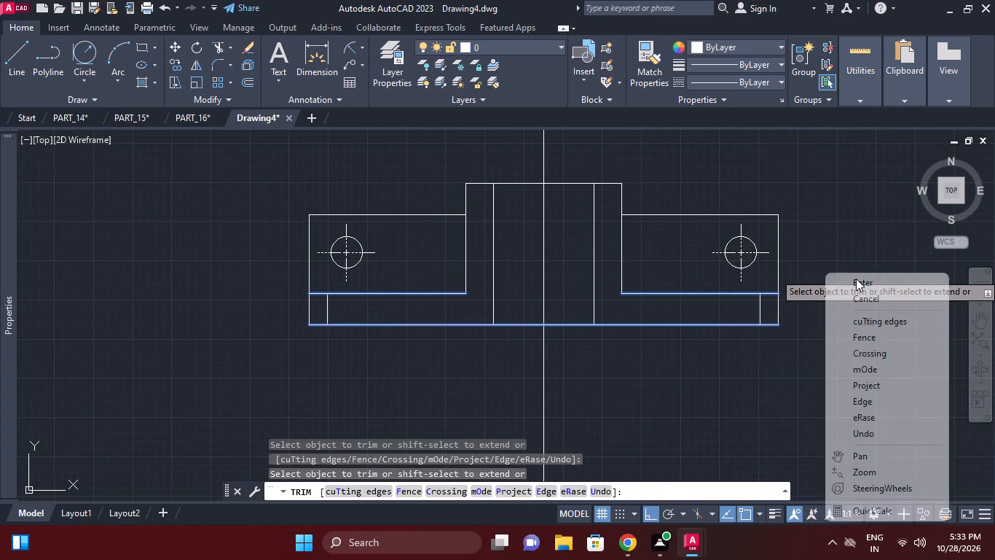
click(856, 293)
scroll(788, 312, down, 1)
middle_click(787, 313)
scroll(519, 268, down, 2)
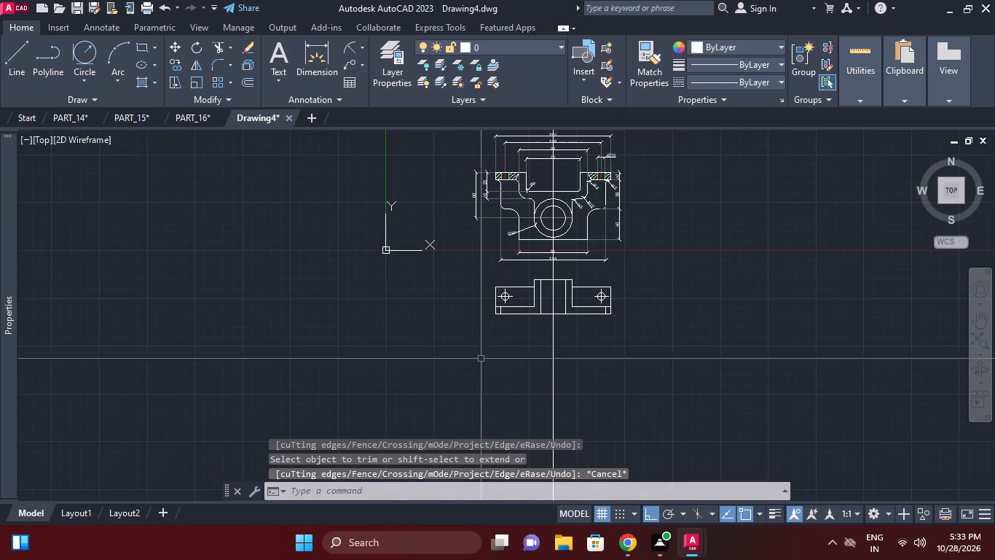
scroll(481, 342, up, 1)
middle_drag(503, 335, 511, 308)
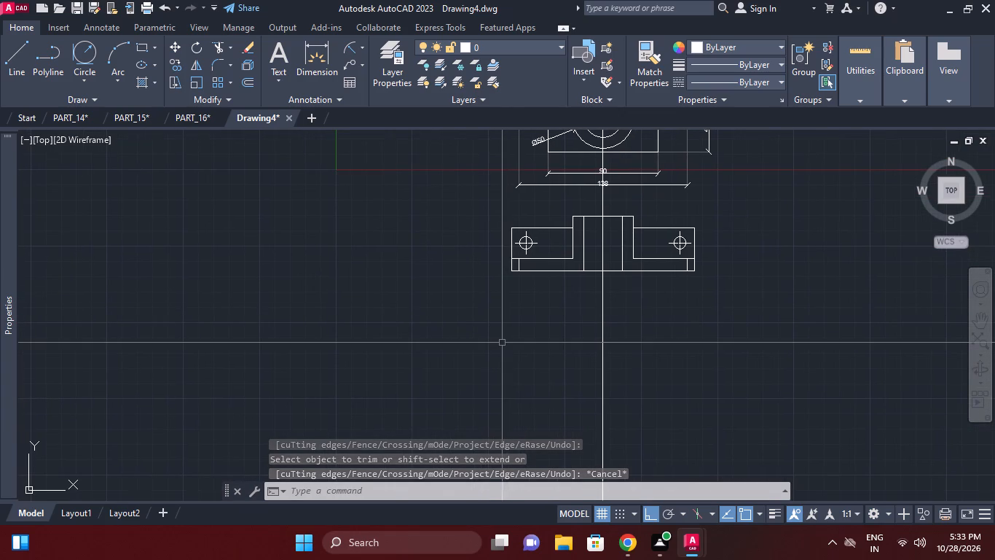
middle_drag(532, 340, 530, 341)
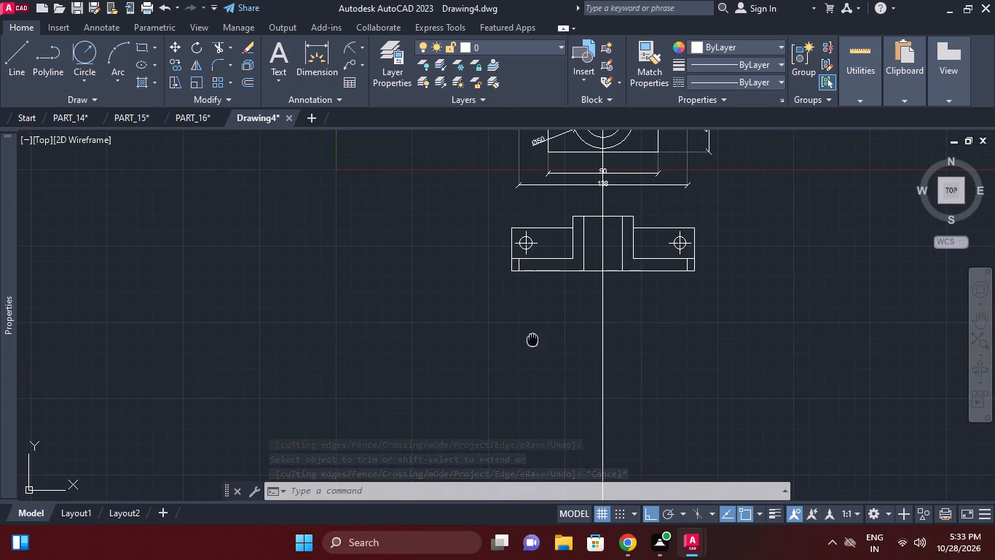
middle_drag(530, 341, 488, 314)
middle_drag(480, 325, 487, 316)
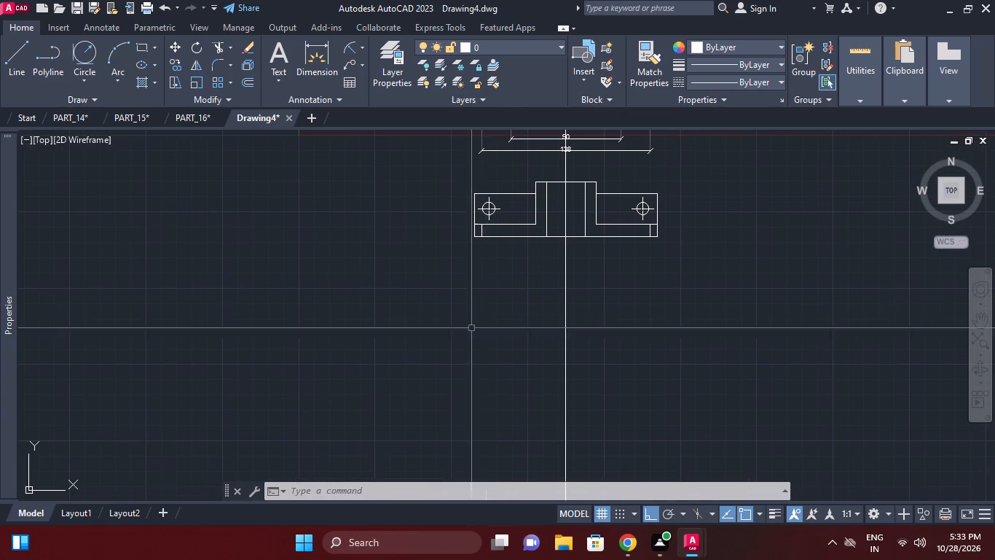
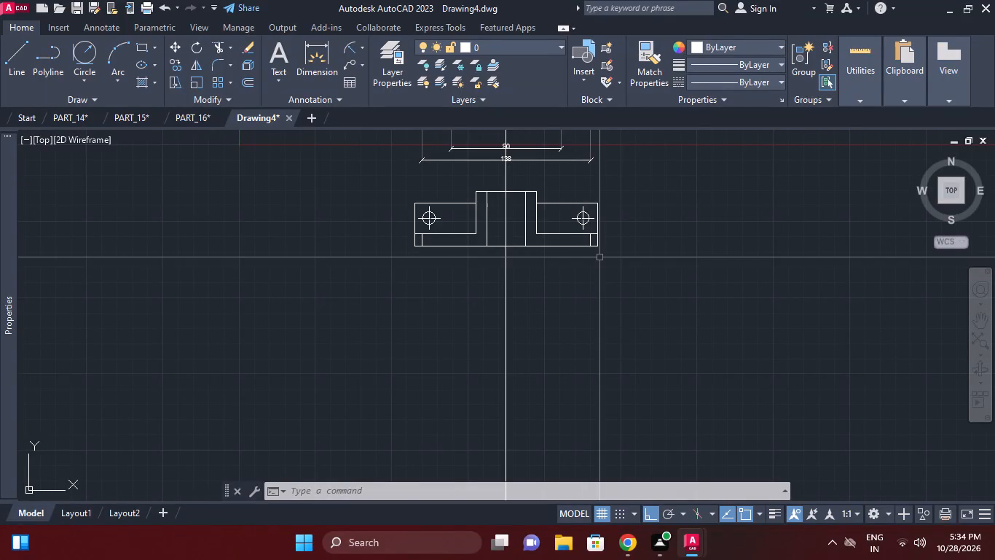
Draw a horizontal construction line through the top edge of the lower view's boss.
right_click(353, 289)
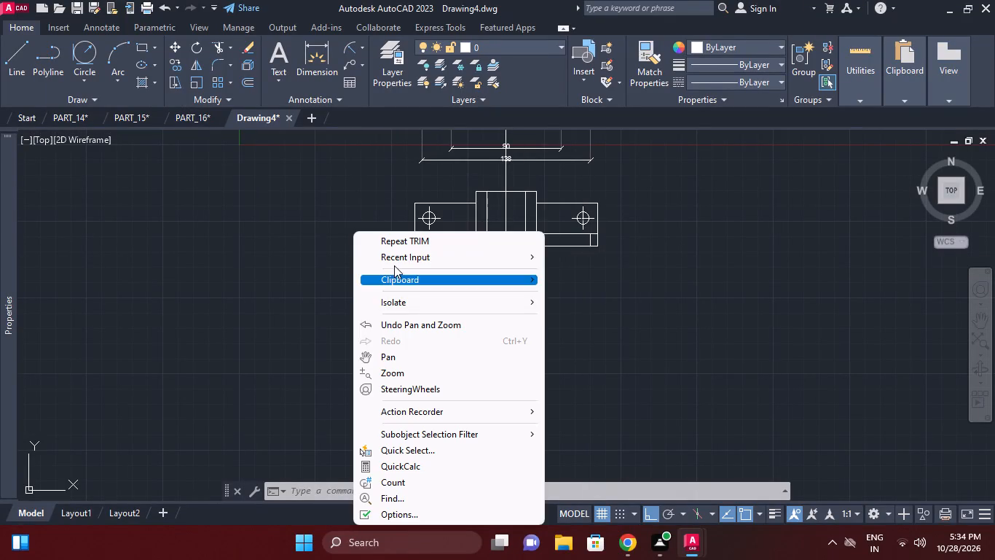
click(395, 261)
click(601, 261)
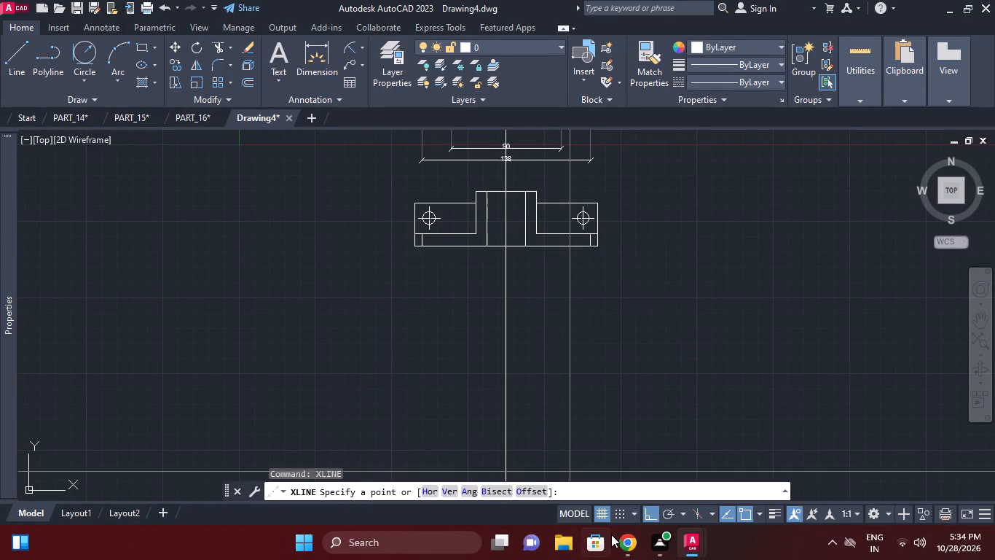
click(430, 489)
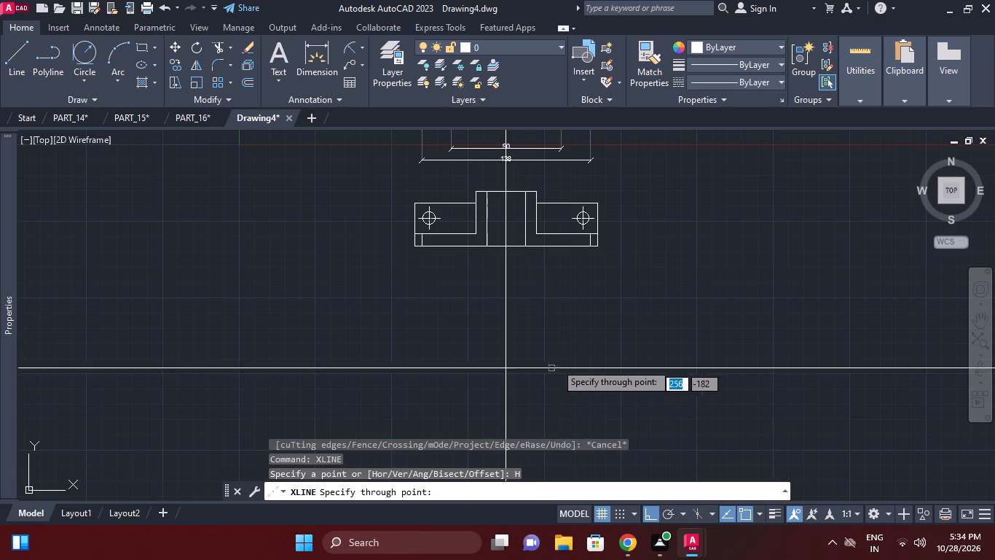
middle_drag(578, 354, 573, 367)
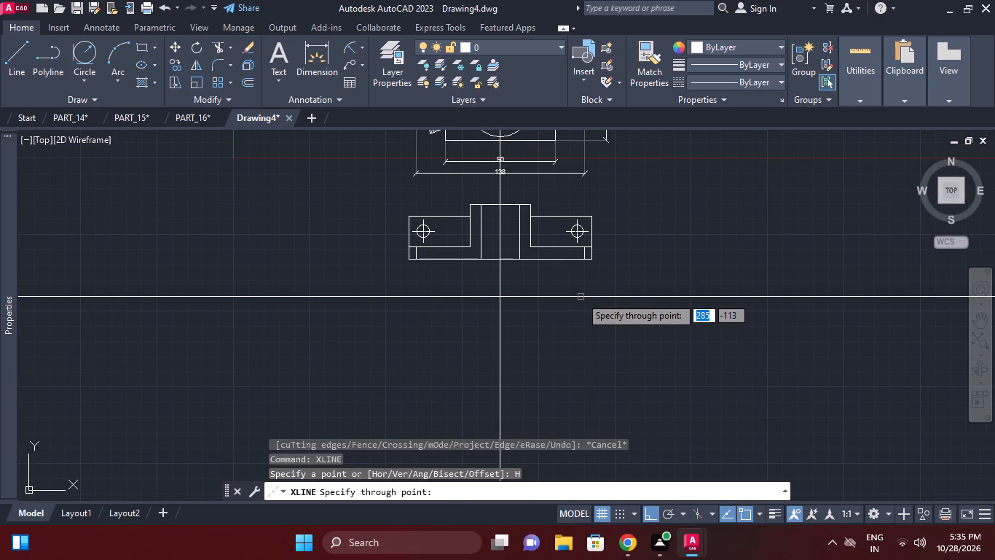
click(529, 203)
middle_drag(712, 262, 646, 260)
right_click(646, 260)
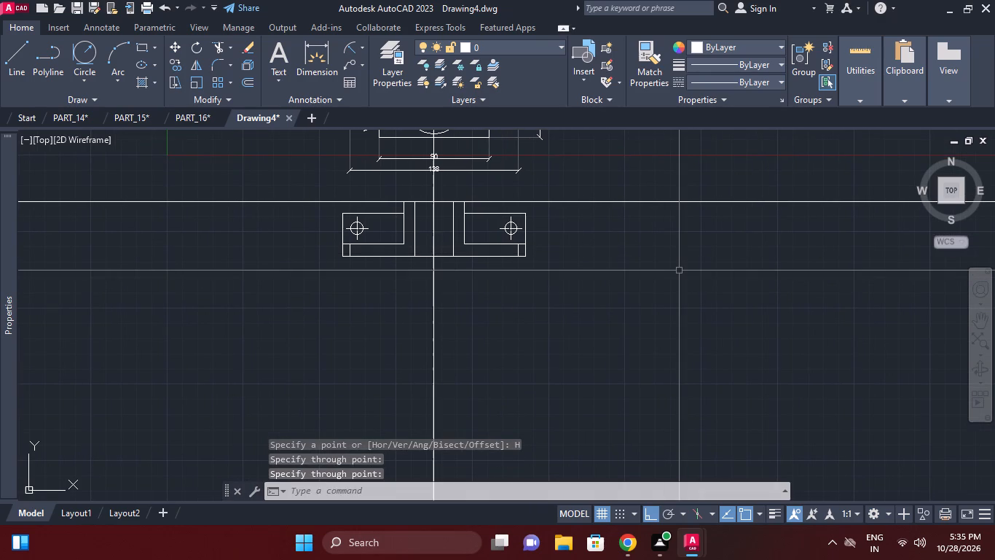
Draw a vertical construction line in the empty space to the right of the lower view as the side view's centre line.
right_click(679, 271)
click(741, 243)
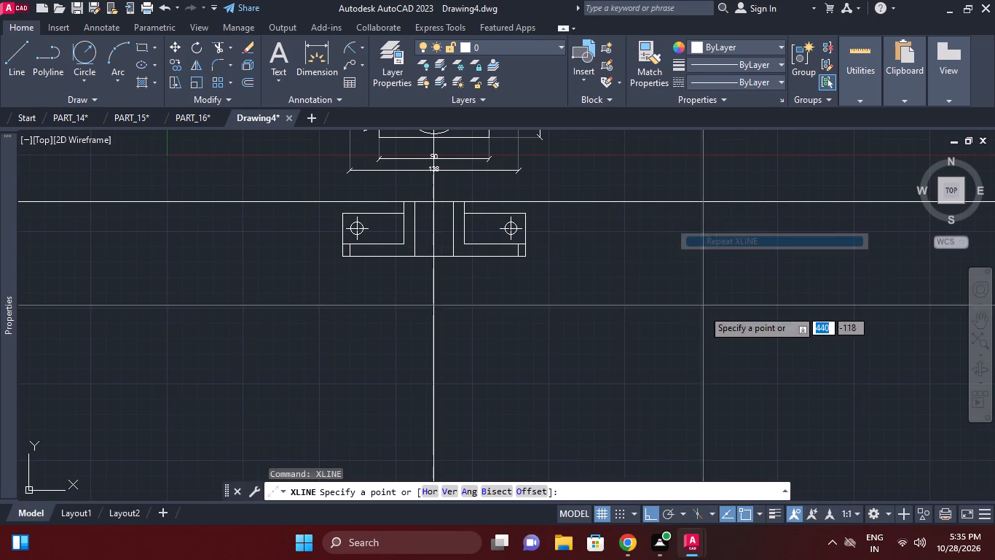
click(444, 491)
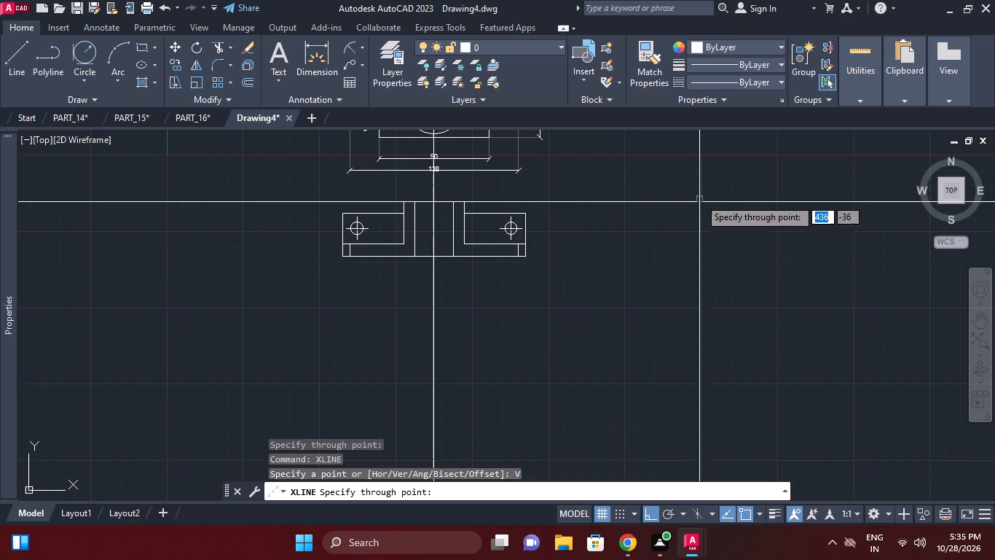
click(701, 200)
right_click(723, 266)
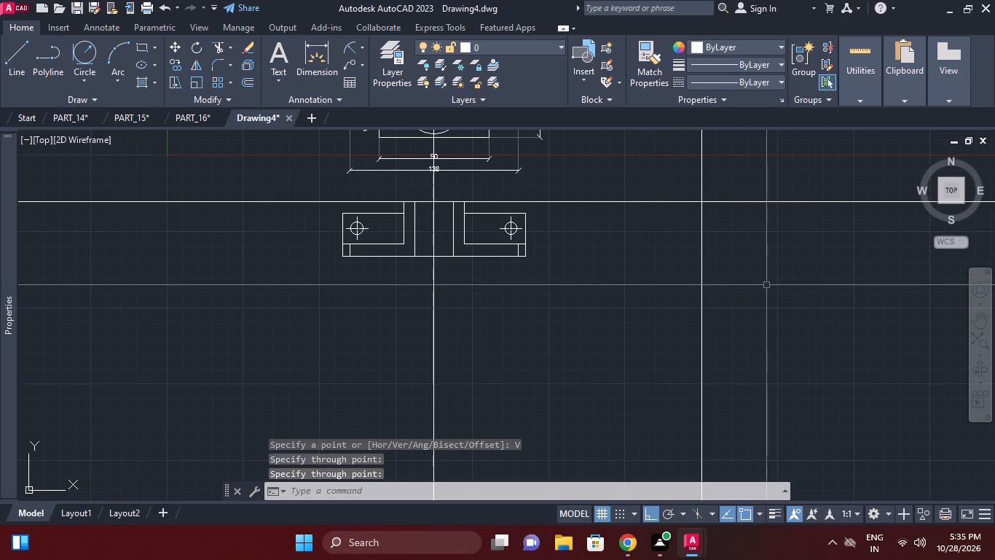
Offset the new vertical construction line by 50/2 to both sides.
middle_drag(761, 284, 745, 314)
text(o)
key(space)
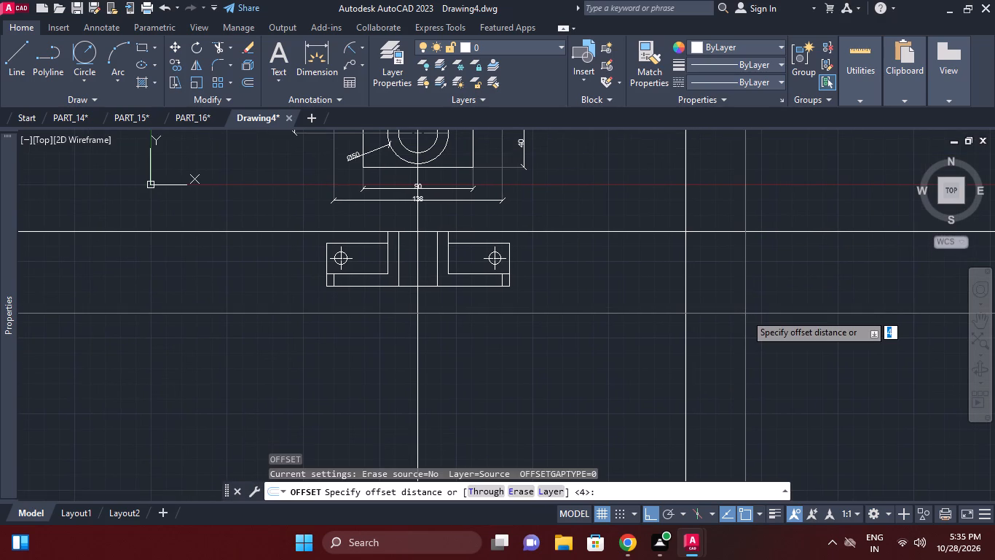
text(50/2)
key(Return)
click(688, 277)
click(675, 272)
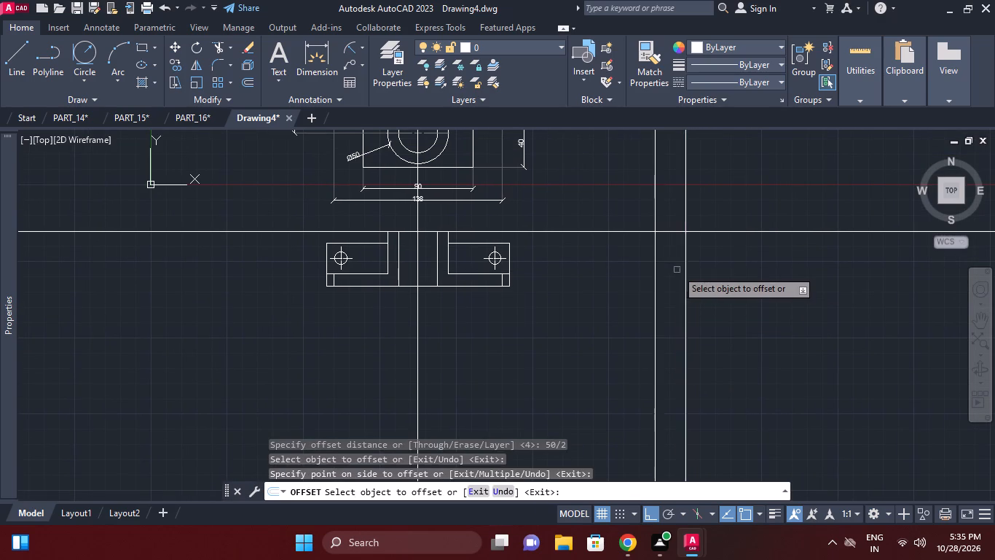
click(684, 263)
click(721, 259)
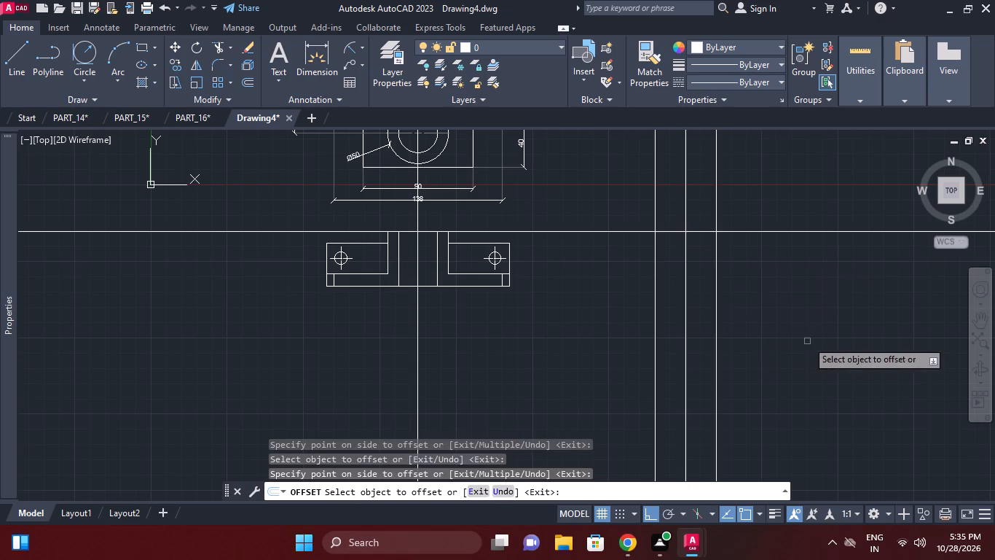
middle_drag(805, 340, 756, 326)
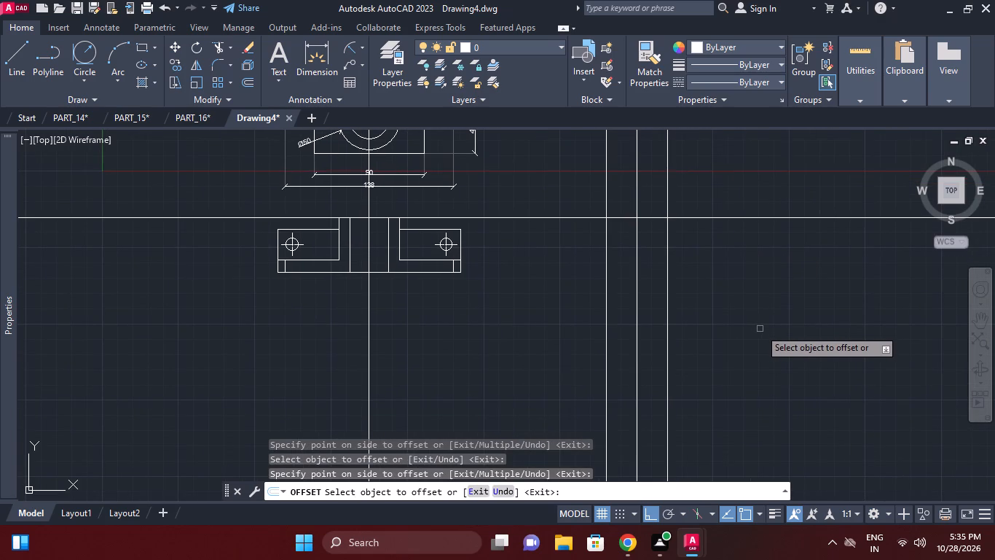
right_click(532, 292)
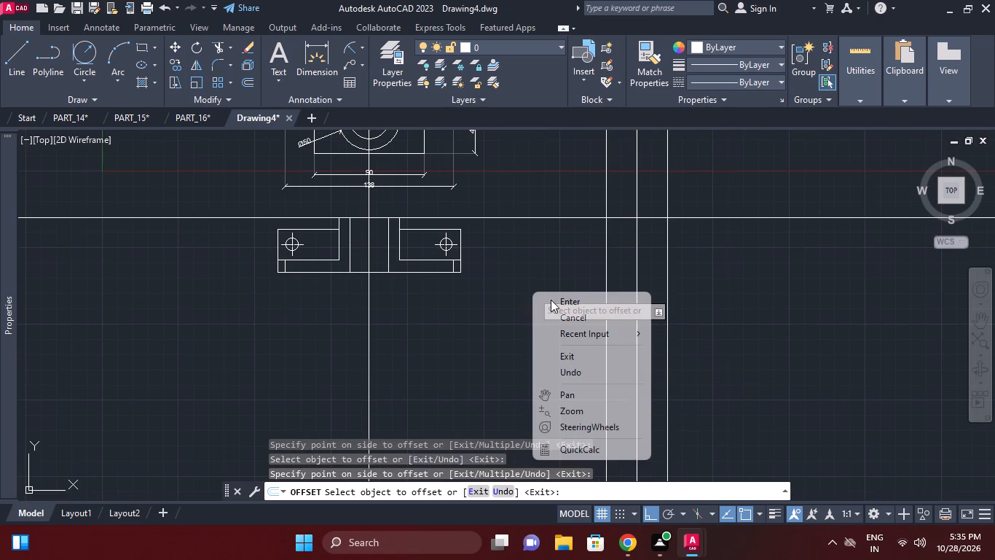
click(560, 314)
Trim the three side-view vertical lines above the horizontal construction line, using that line as the cutting edge.
click(540, 220)
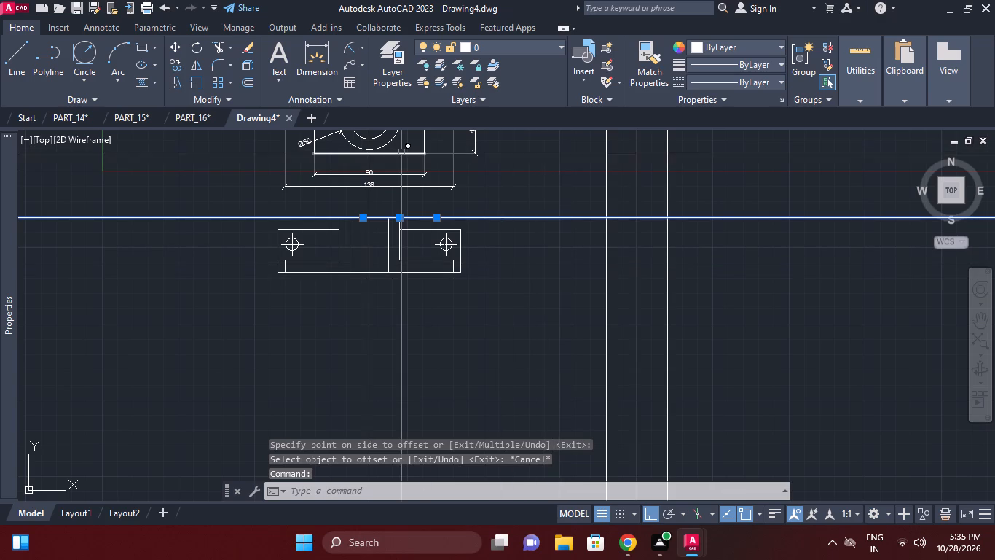
click(209, 43)
right_click(377, 164)
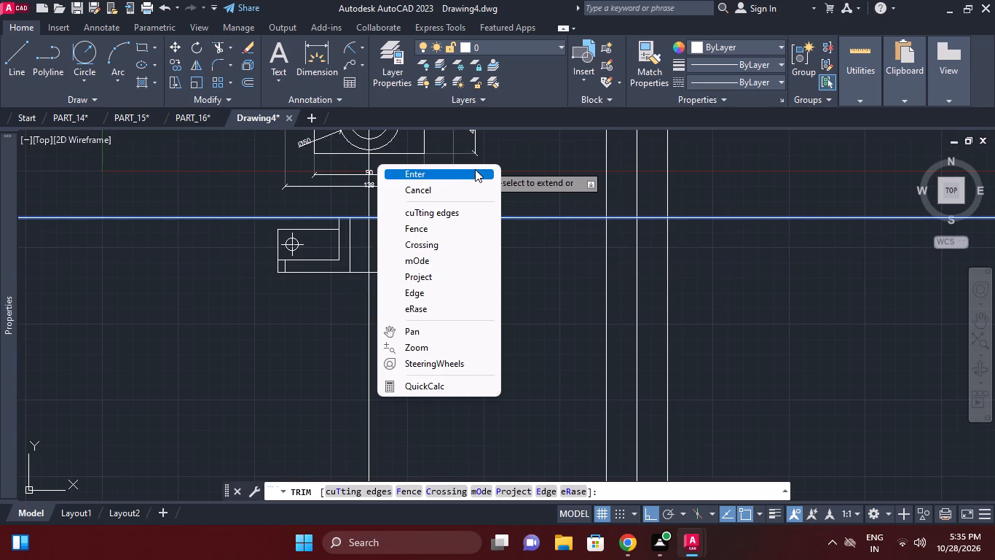
click(473, 168)
click(677, 184)
click(696, 184)
right_click(697, 182)
click(732, 198)
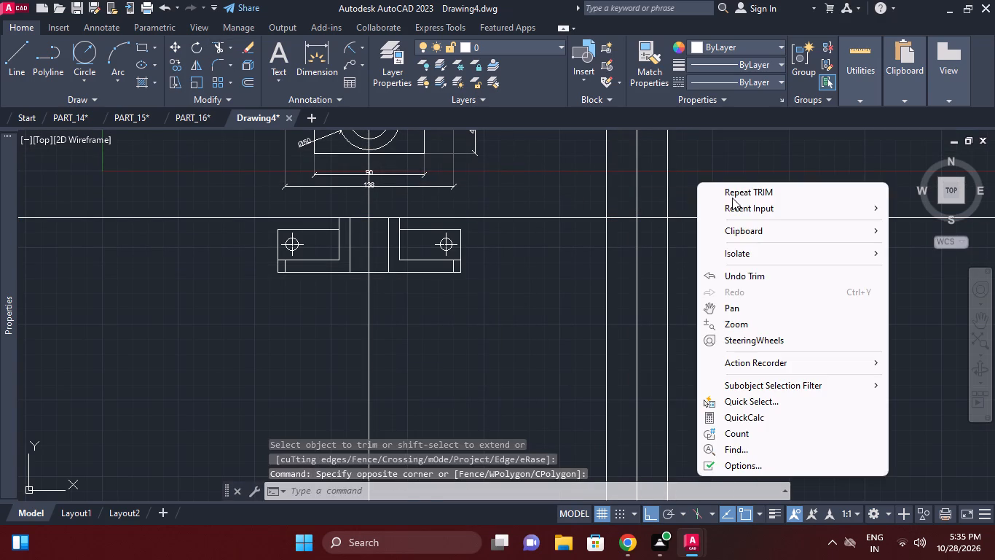
click(723, 208)
click(713, 227)
right_click(717, 219)
drag(727, 184, 720, 184)
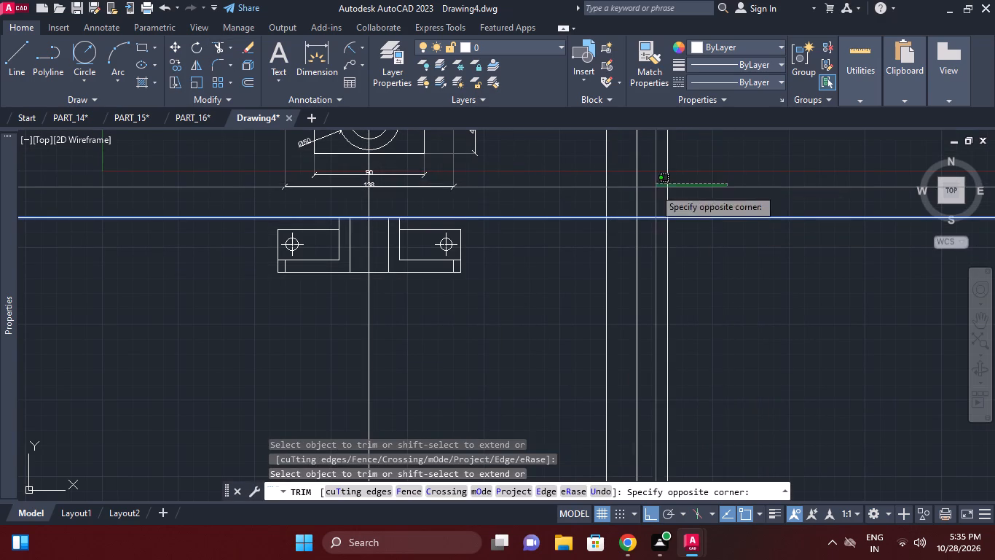
click(588, 179)
right_click(691, 181)
click(730, 205)
Erase the horizontal construction line running through the boss's top edge.
click(717, 241)
click(701, 206)
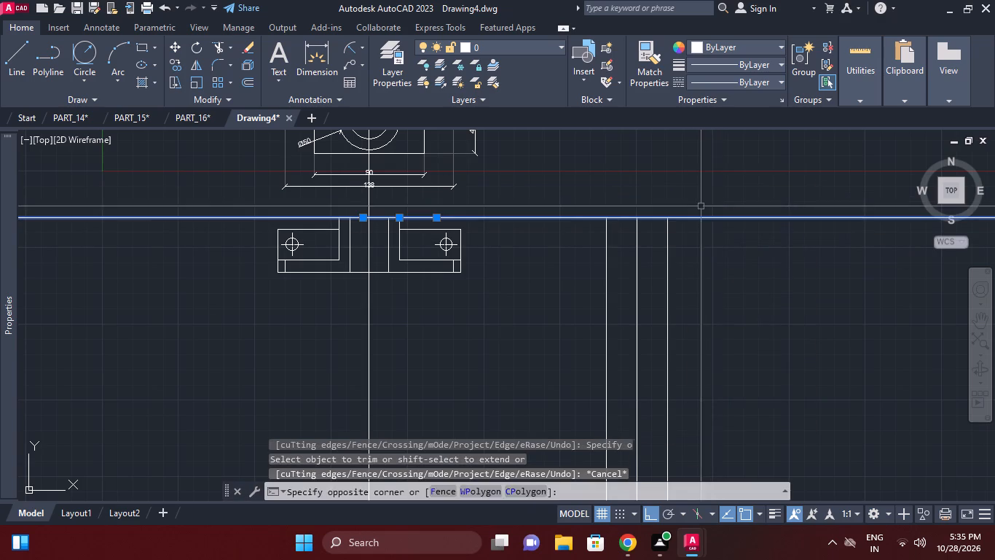
right_click(701, 206)
click(735, 233)
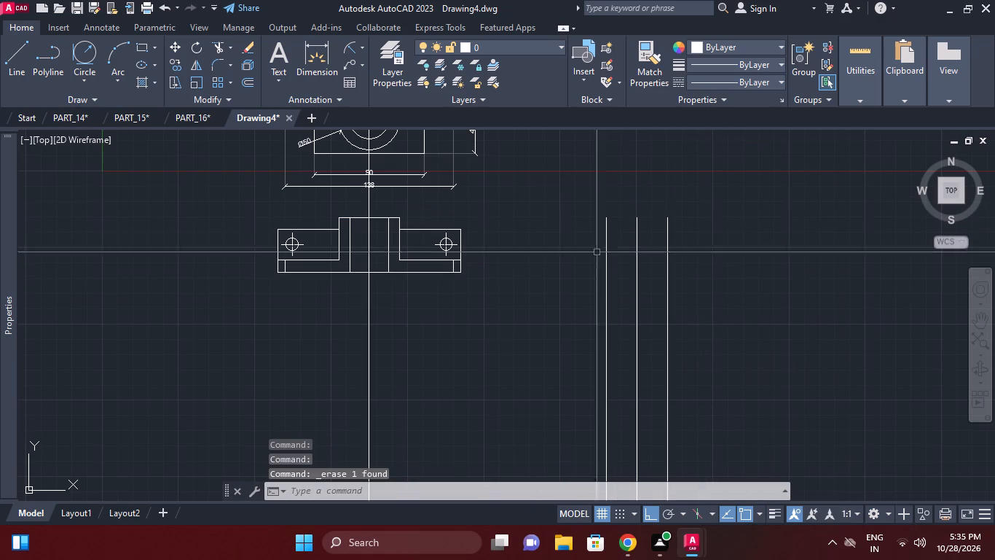
Draw a horizontal line joining the top ends of the side view's two outer vertical lines.
click(14, 53)
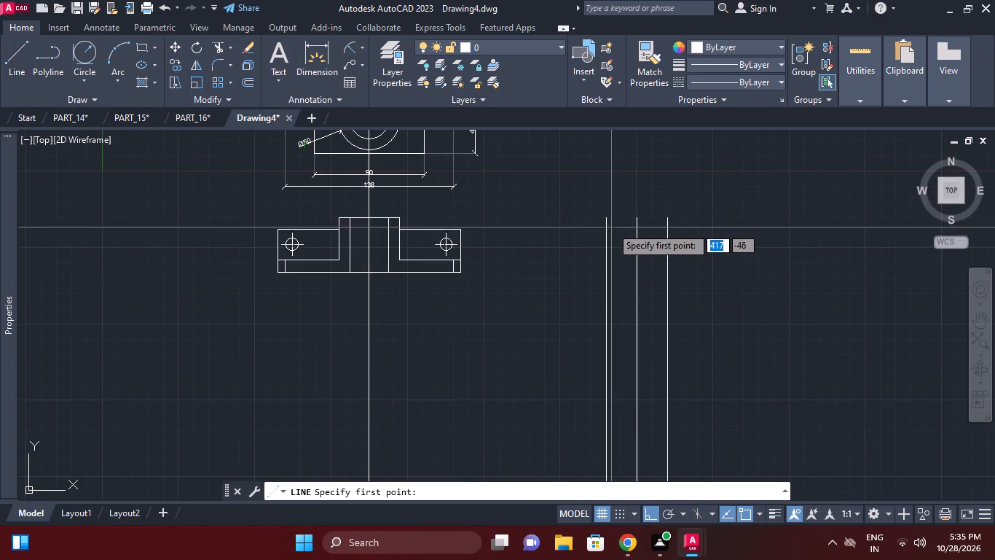
click(610, 221)
click(666, 222)
right_click(716, 221)
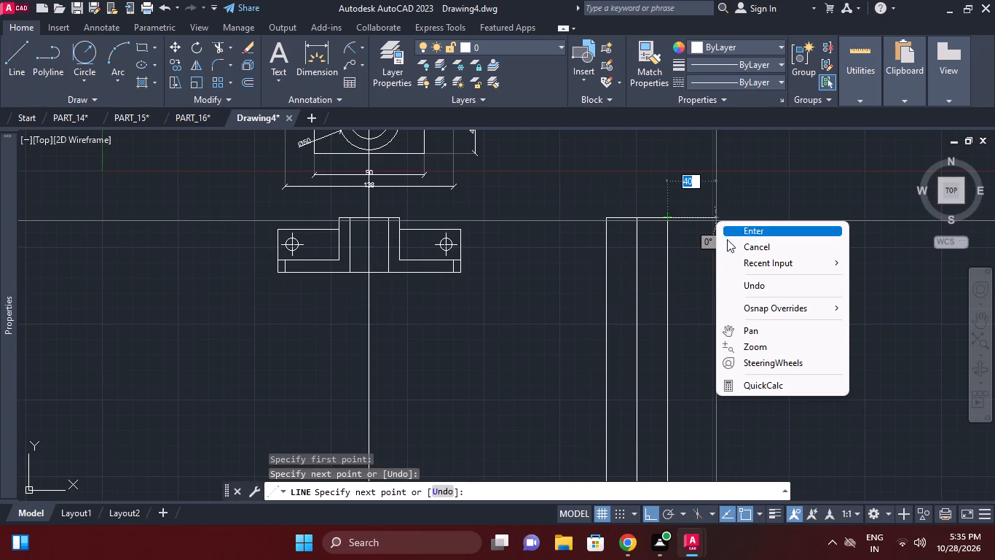
click(729, 241)
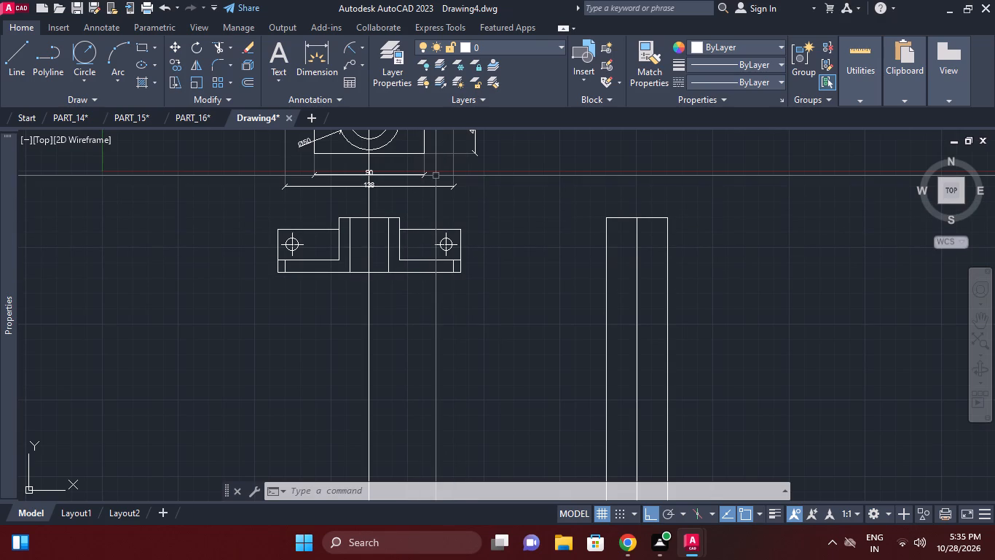
Draw two horizontal construction lines through the lower view's bottom edge and the flanges' lower horizontal edge, running across the side view.
right_click(464, 328)
click(542, 57)
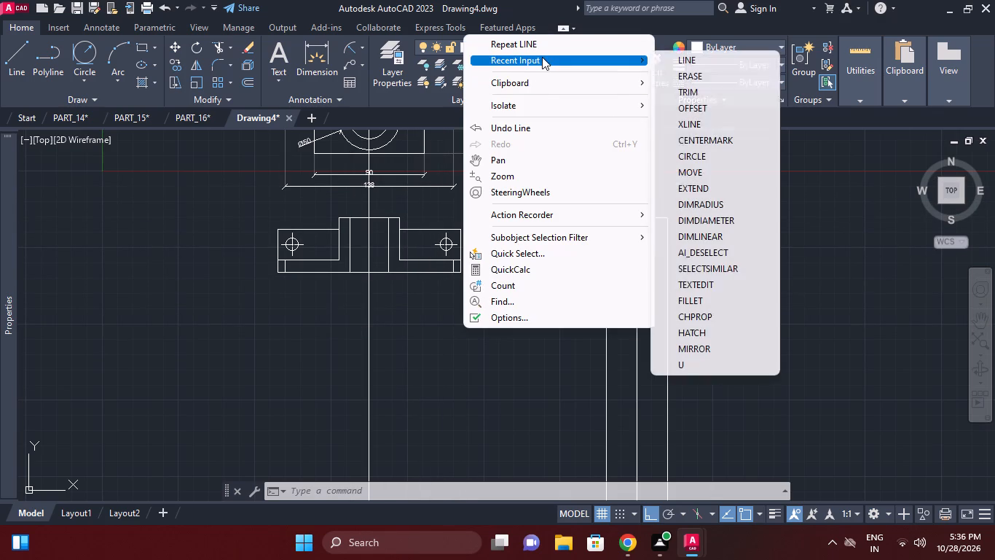
click(704, 128)
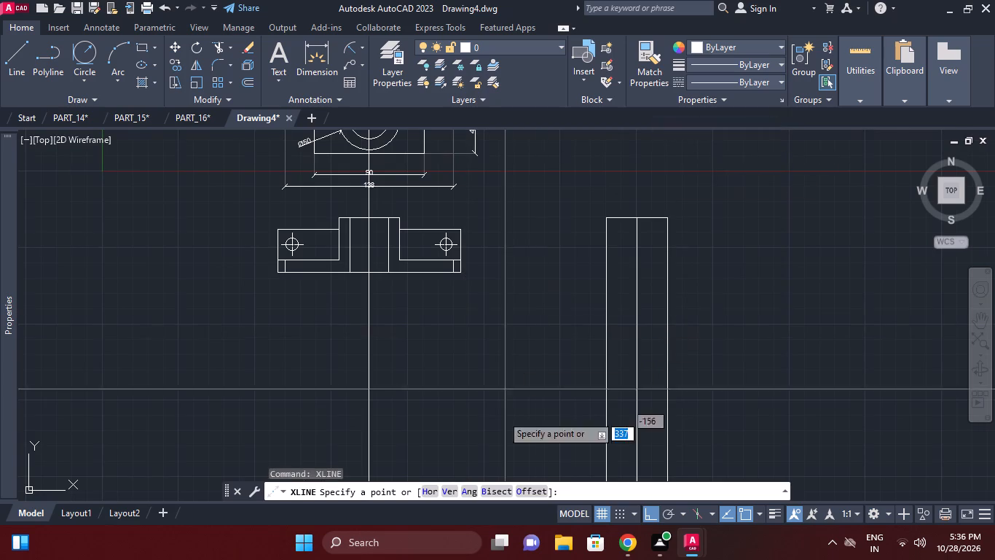
click(427, 491)
click(460, 274)
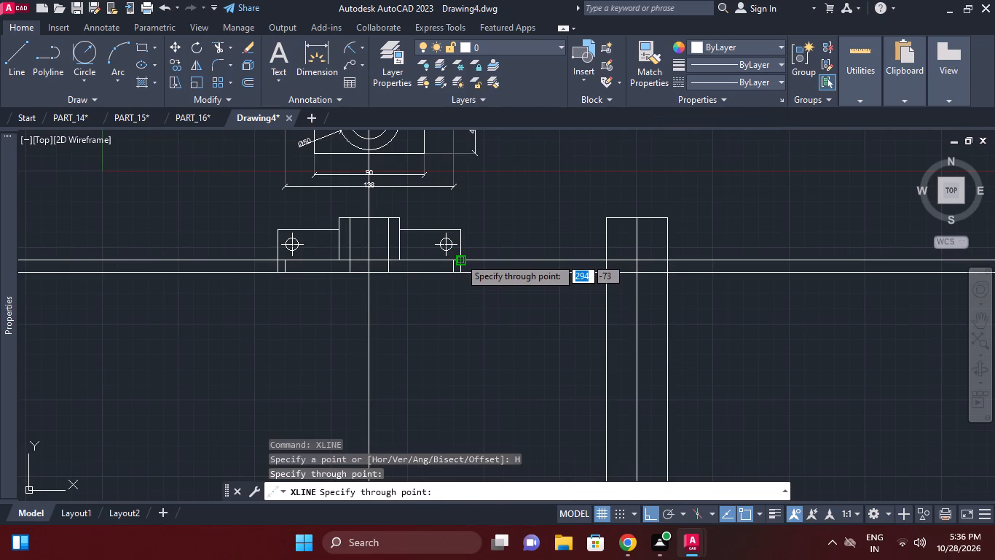
click(460, 257)
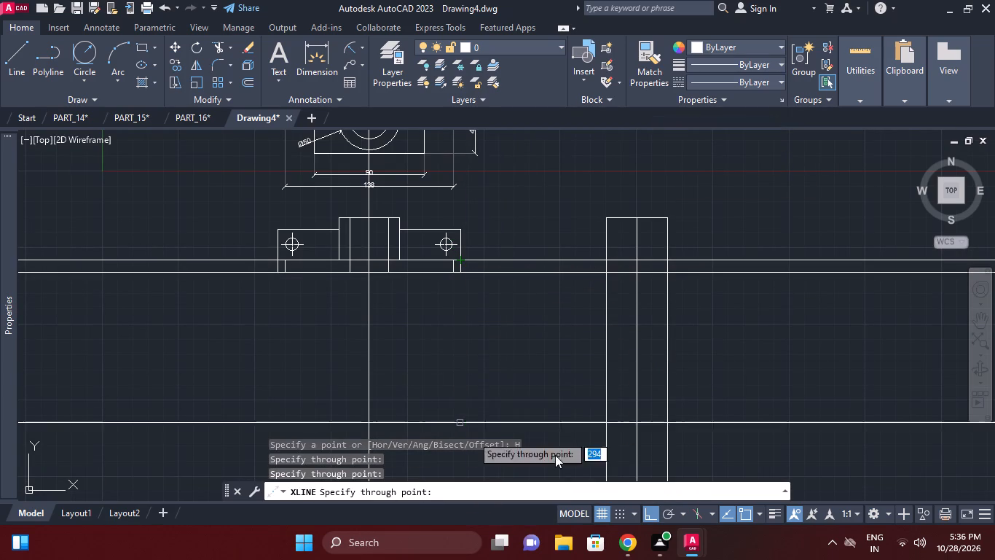
right_click(610, 291)
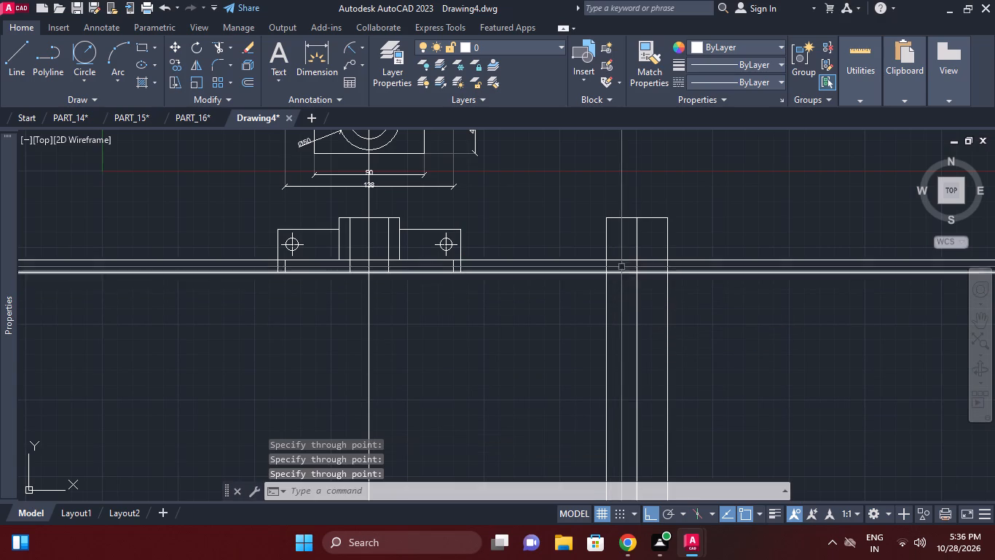
Trim the upper horizontal construction line beyond the side view's right vertical line, using both outer verticals as cutting edges.
scroll(621, 260, up, 1)
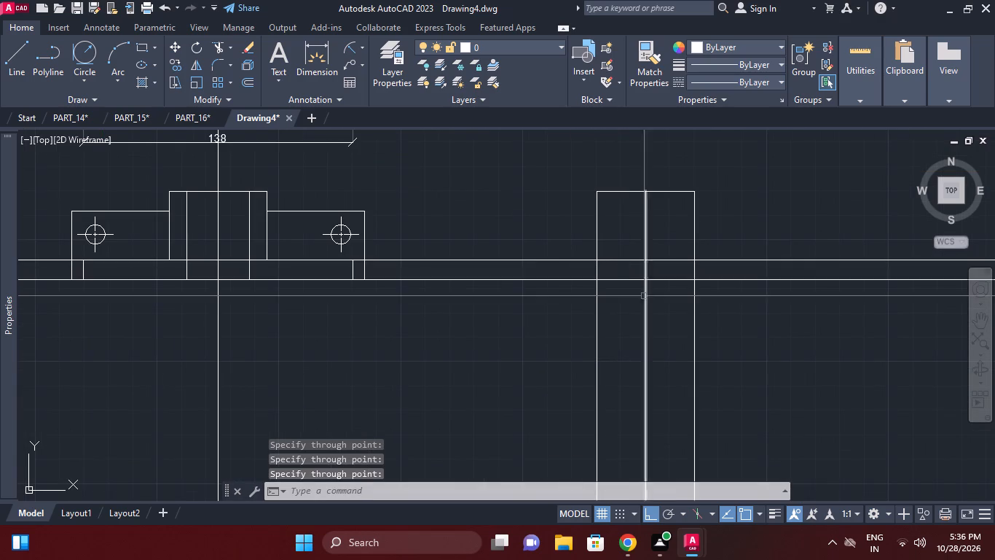
text(tr)
key(space)
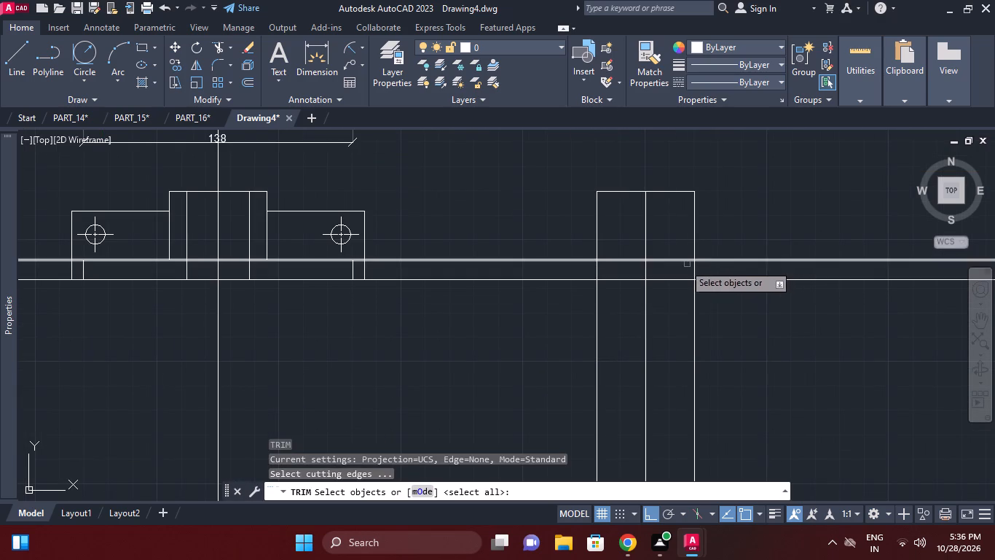
click(693, 249)
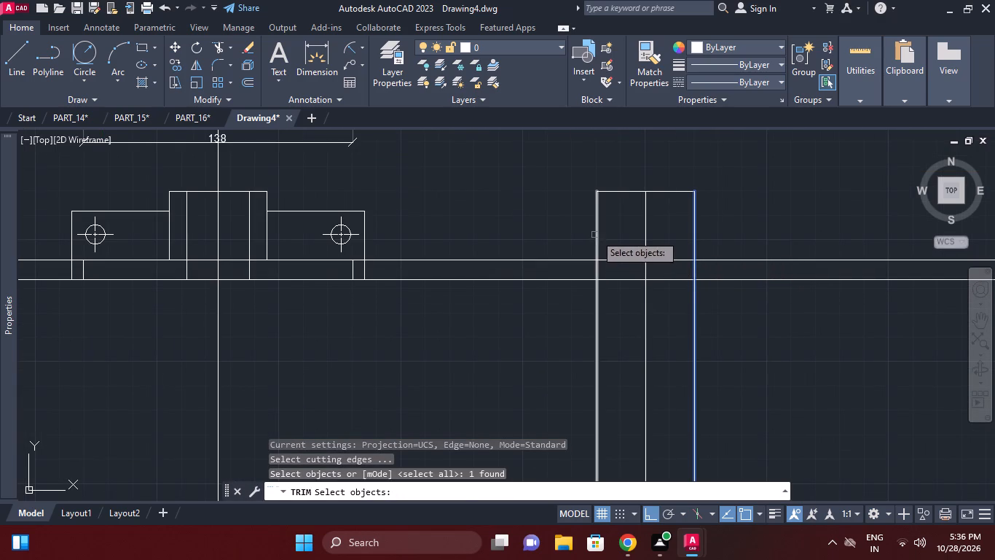
click(596, 233)
key(space)
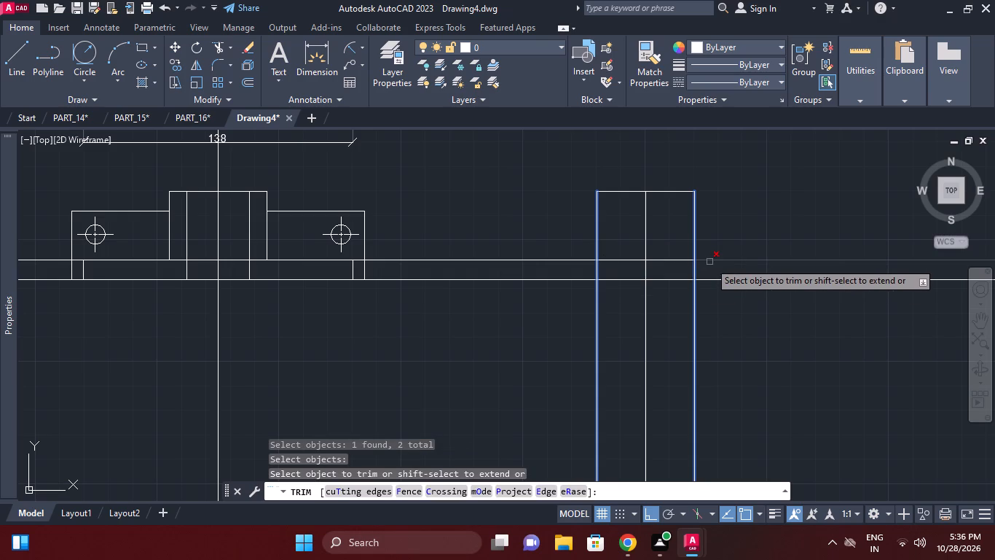
click(709, 262)
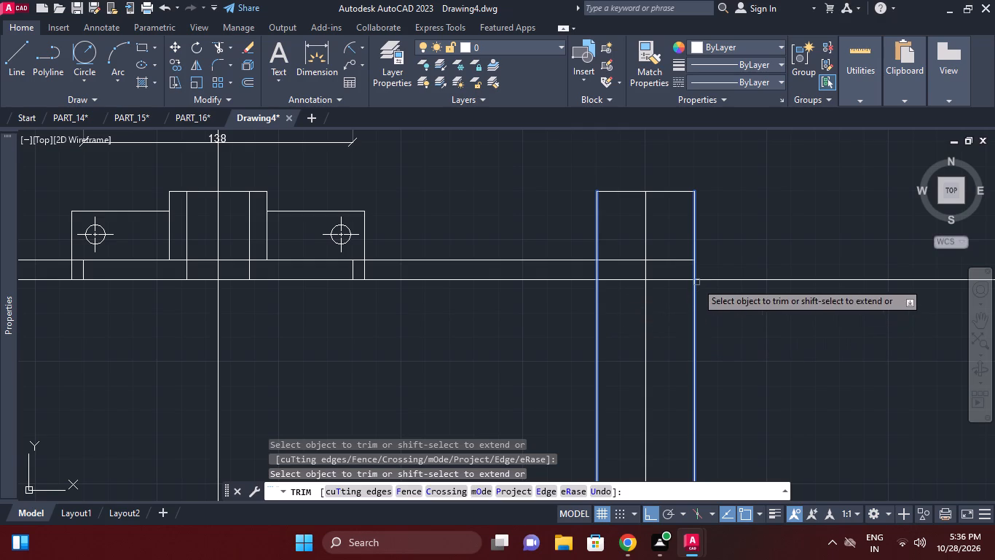
key(Escape)
Trim the side view's right vertical line between the two horizontal construction lines.
text(tr)
key(space)
key(space)
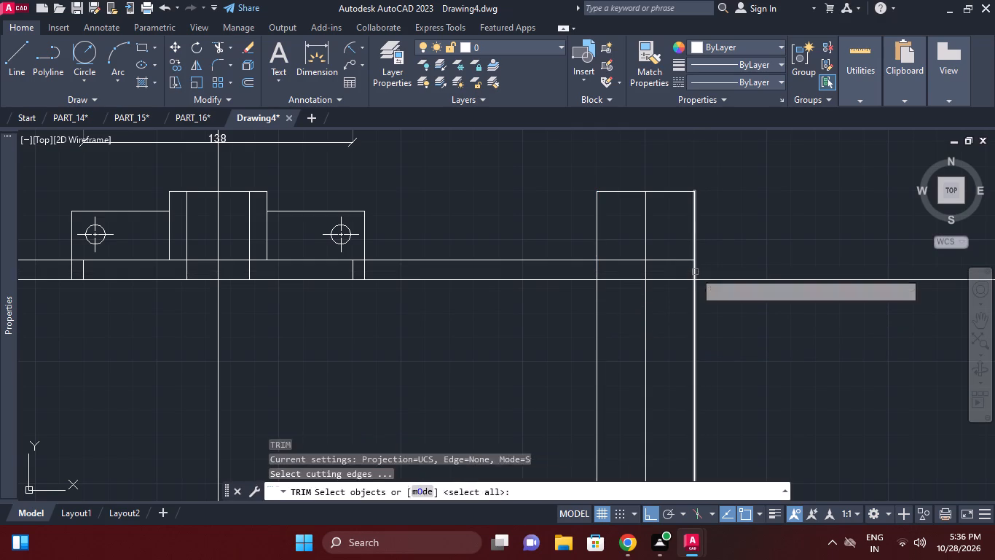
click(694, 269)
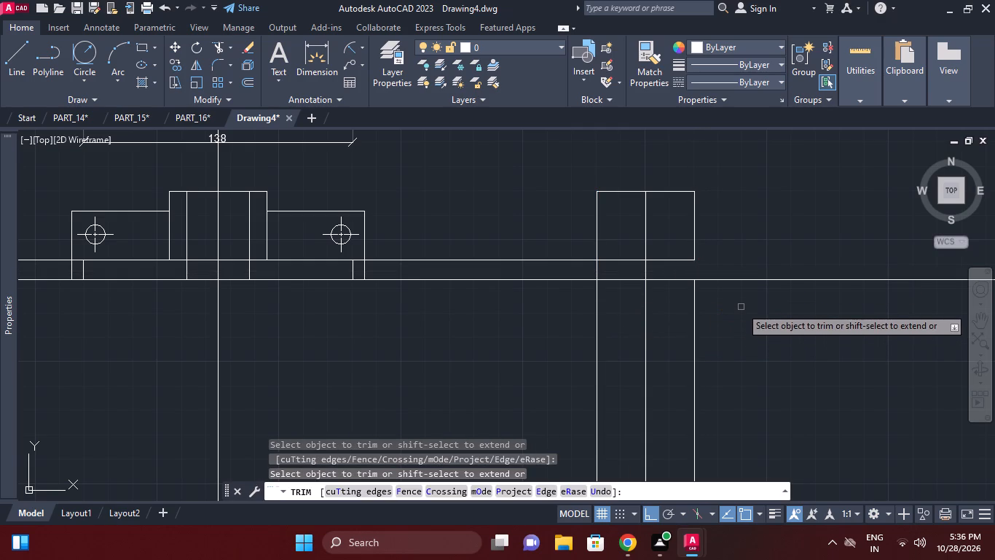
key(Escape)
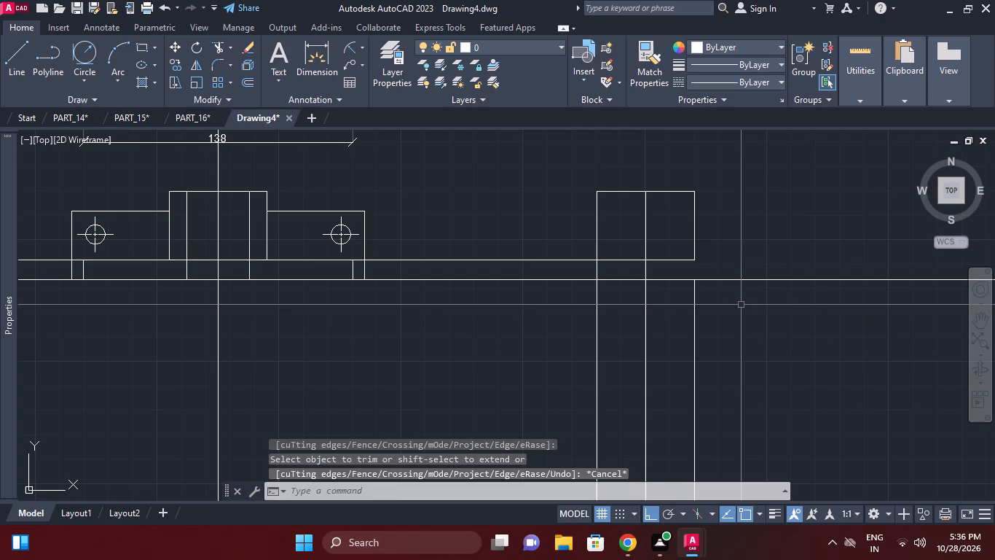
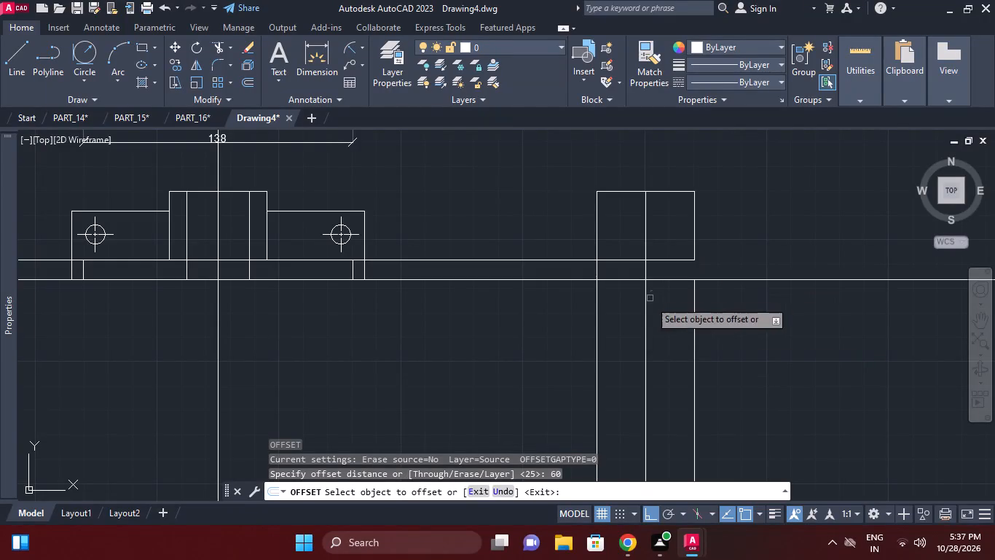
Offset the side view's middle vertical line 60 to the right.
click(644, 314)
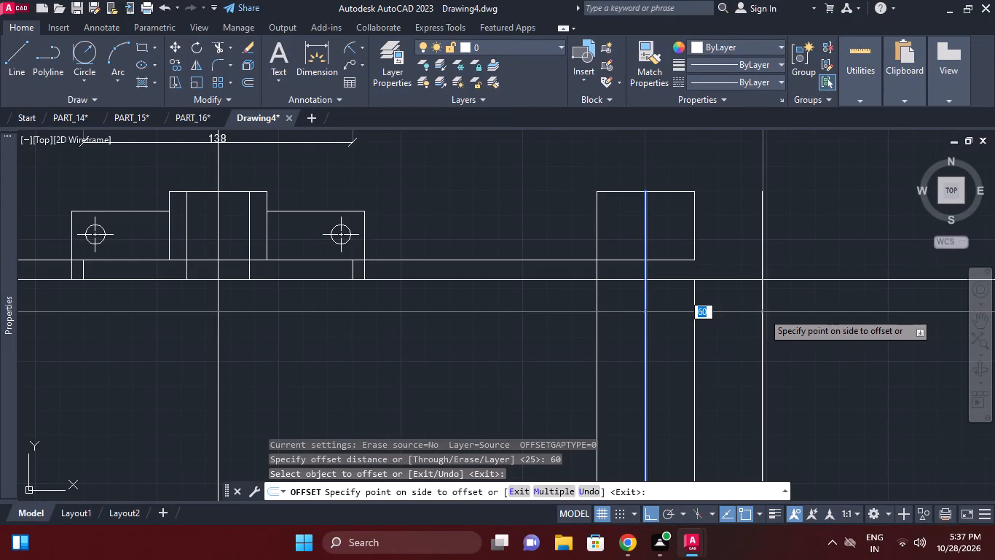
click(763, 312)
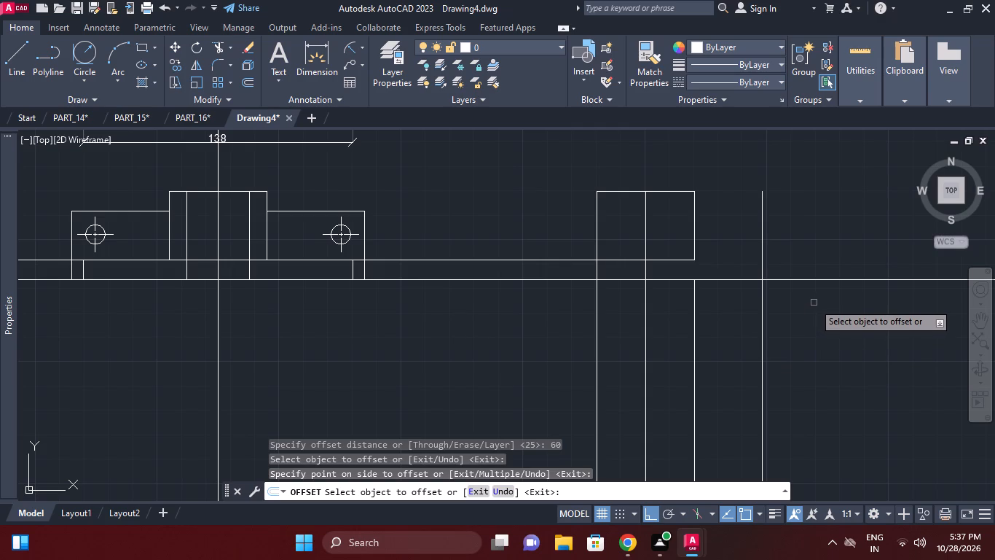
right_click(782, 223)
click(801, 243)
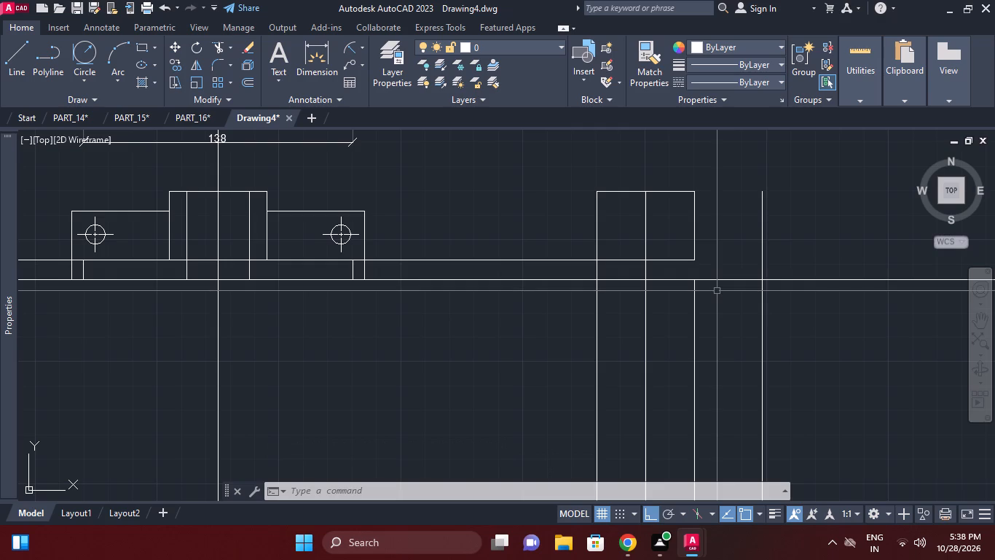
Draw a horizontal line from the lower view's right flange top corner across the side view, past the 60 offset line.
key(l)
key(space)
click(362, 211)
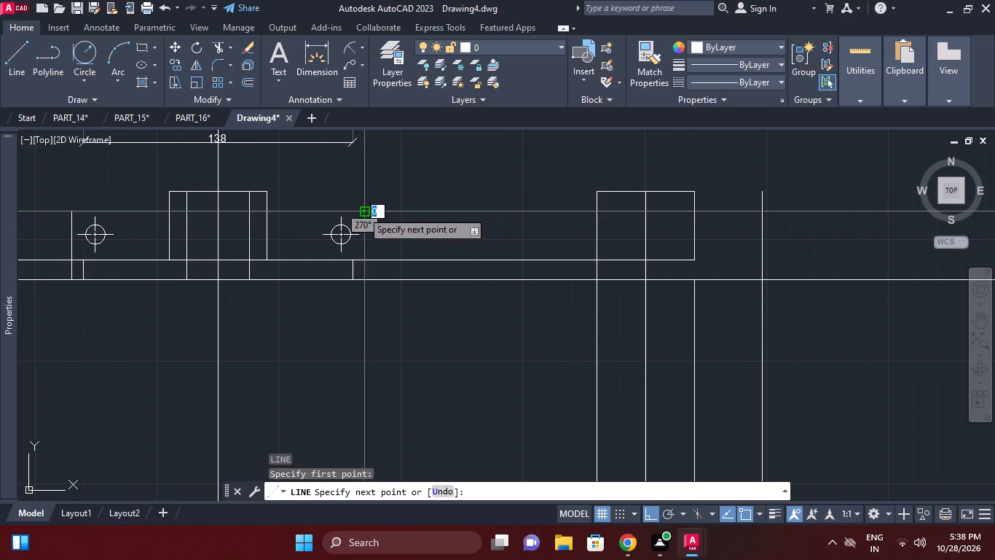
click(852, 232)
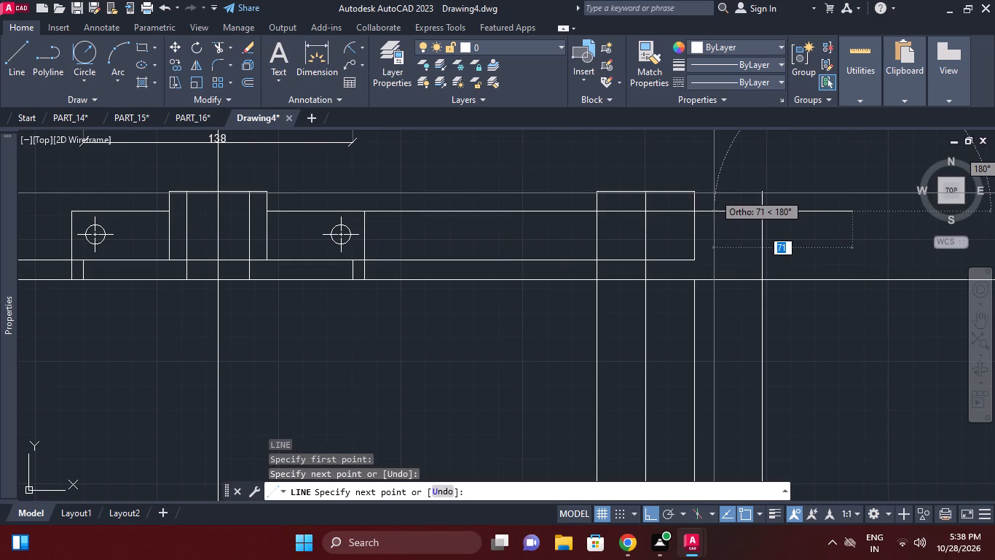
right_click(714, 193)
click(751, 209)
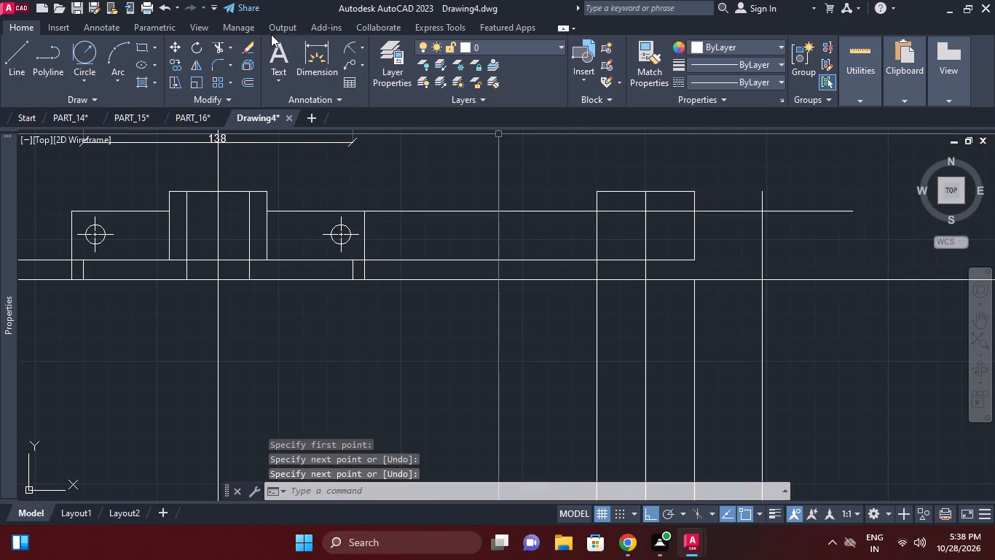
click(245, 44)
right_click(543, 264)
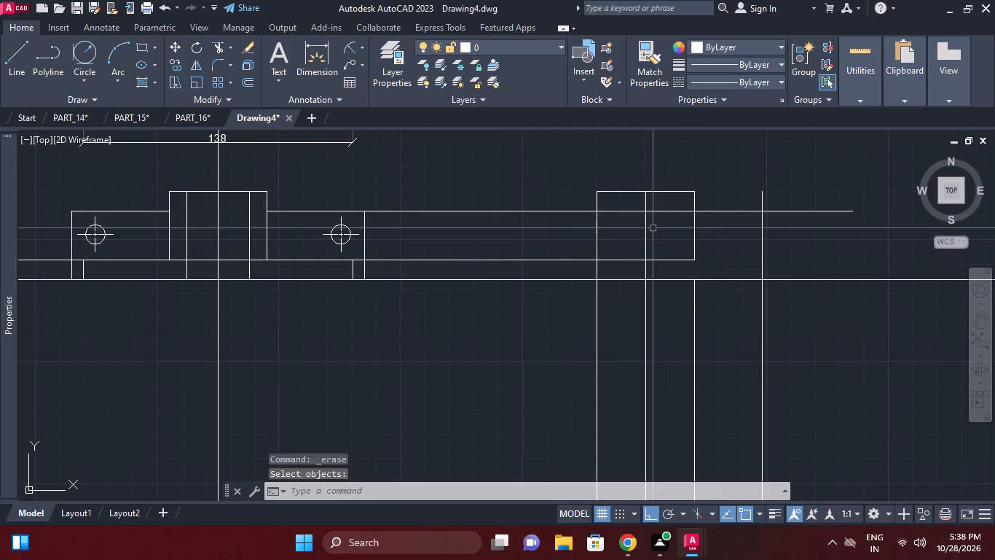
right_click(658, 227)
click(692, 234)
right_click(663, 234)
Trim the flange-top horizontal line left of the side view's middle vertical line.
right_click(701, 245)
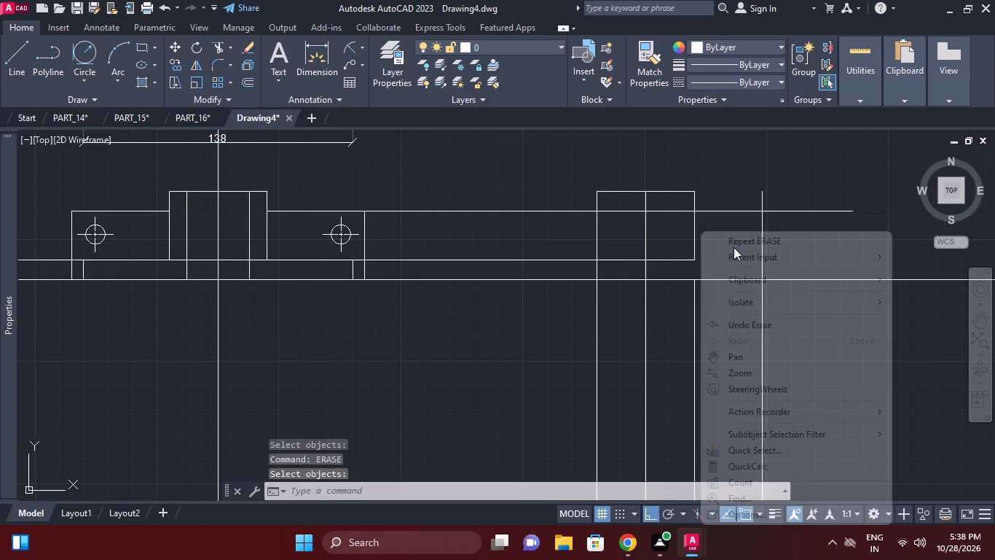
click(736, 252)
click(643, 294)
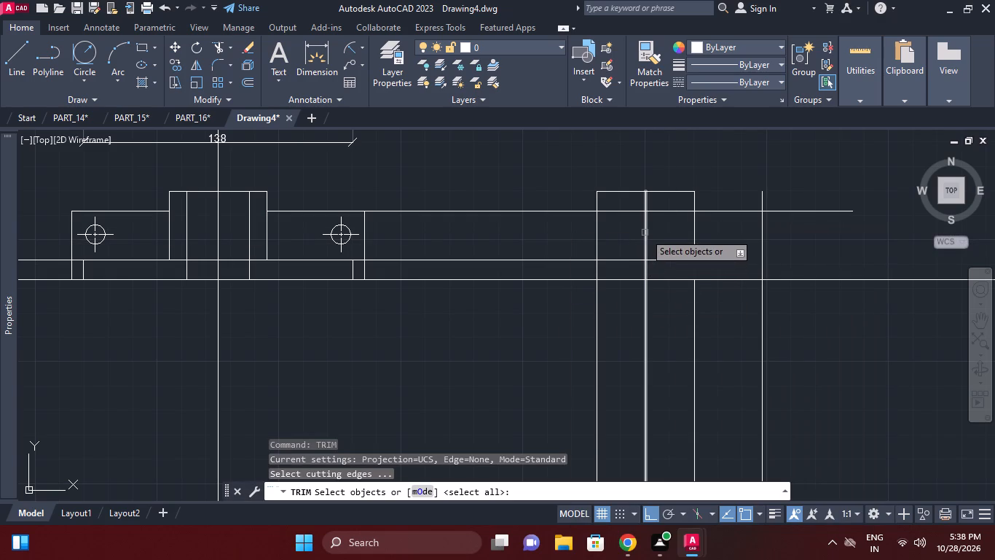
click(645, 233)
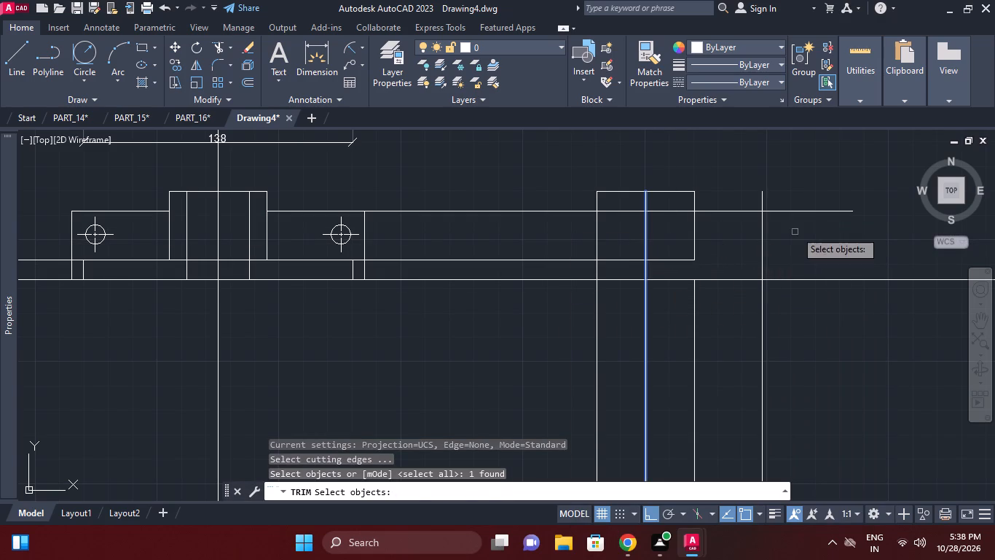
right_click(795, 230)
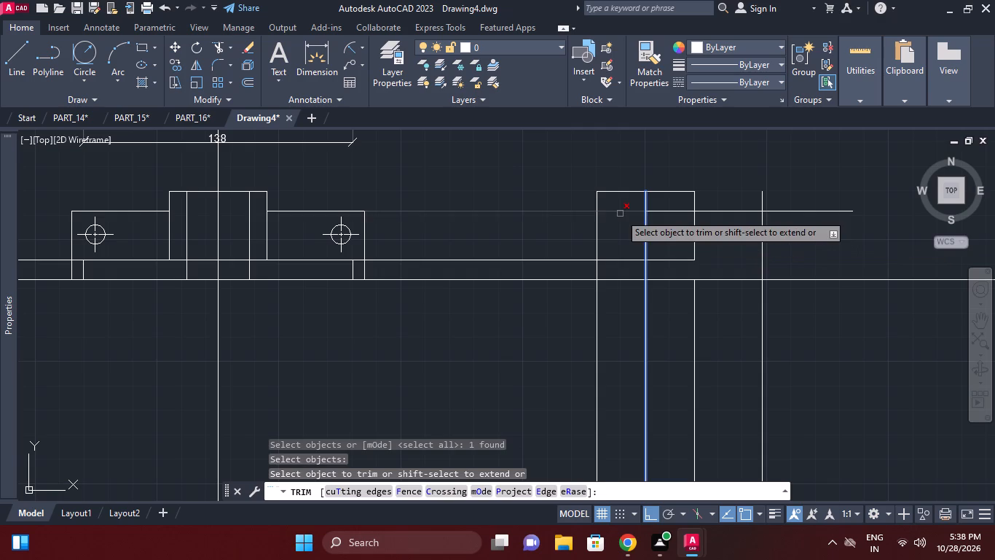
click(620, 214)
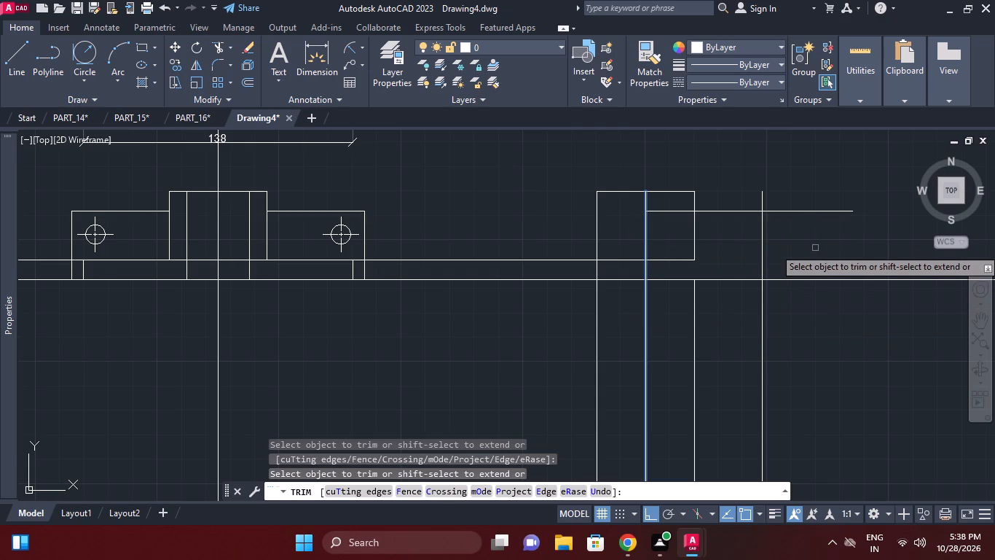
right_click(815, 248)
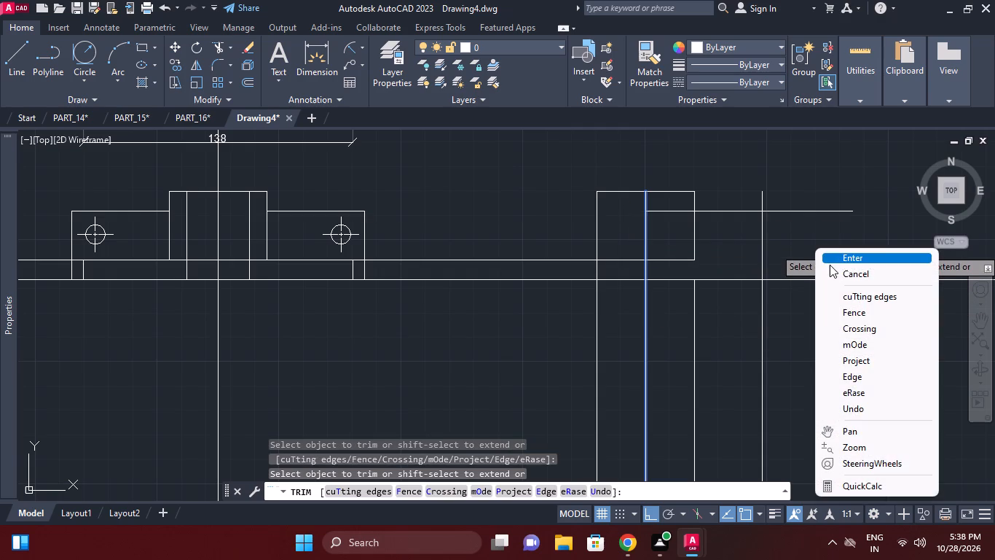
click(844, 268)
Offset the side view's outermost right vertical line 10 inward.
text(o)
key(space)
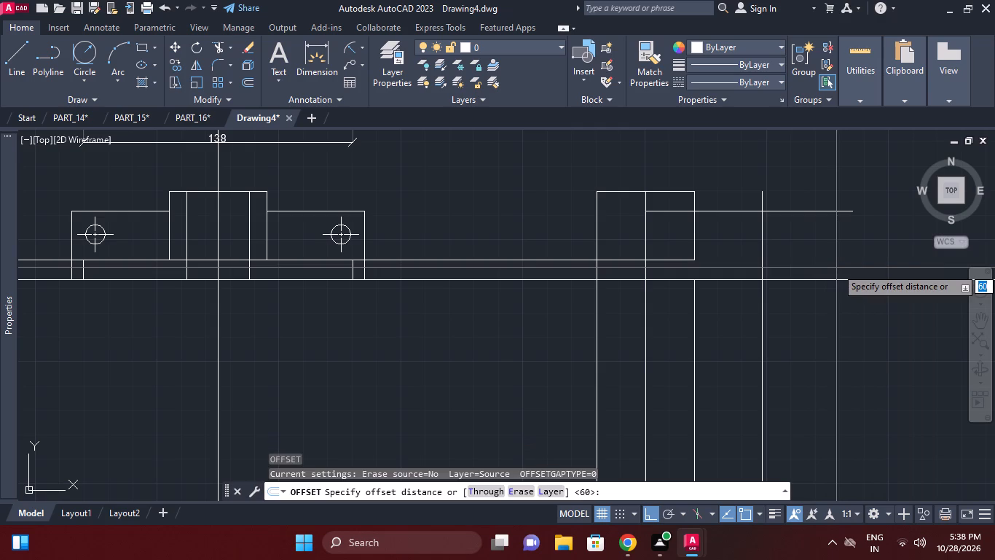
text(10)
key(Return)
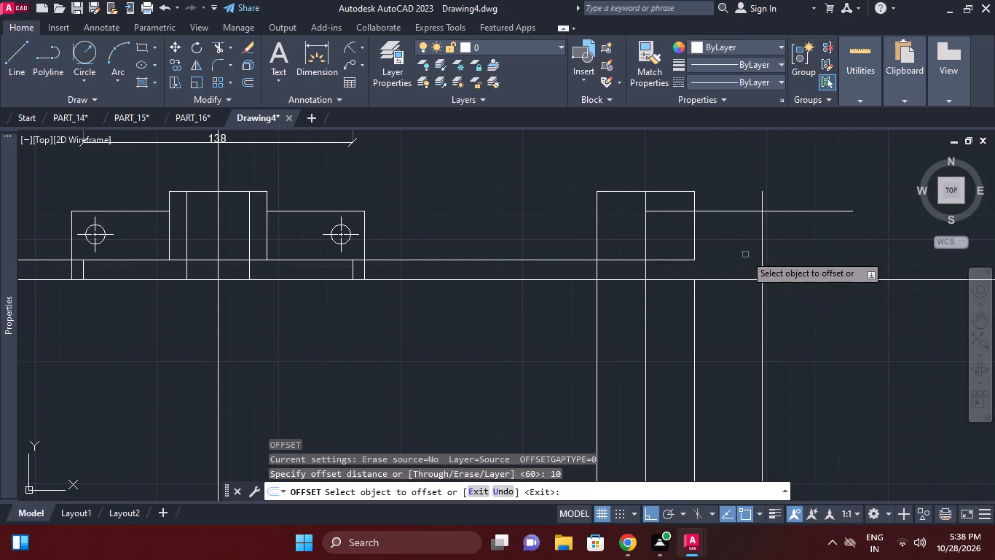
click(763, 246)
click(729, 231)
right_click(830, 252)
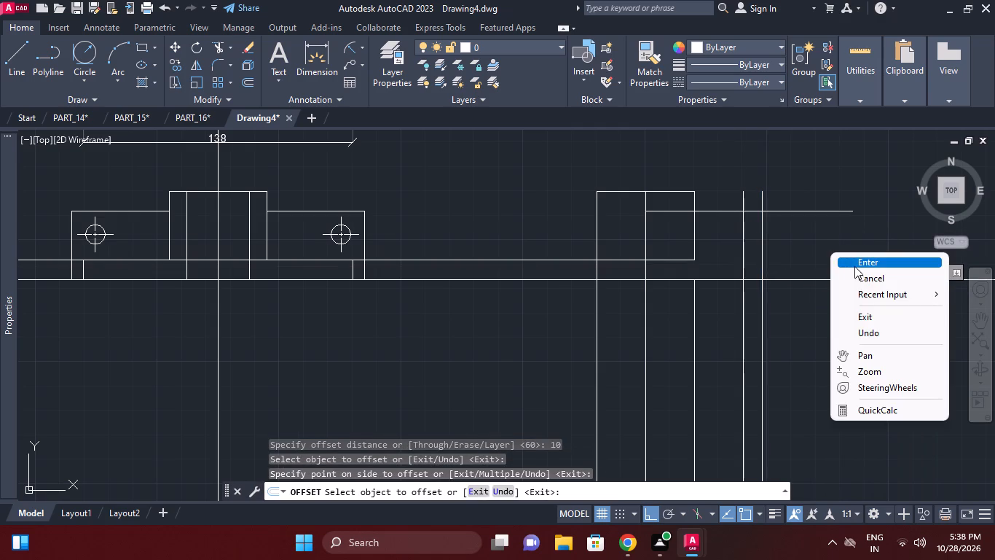
click(857, 271)
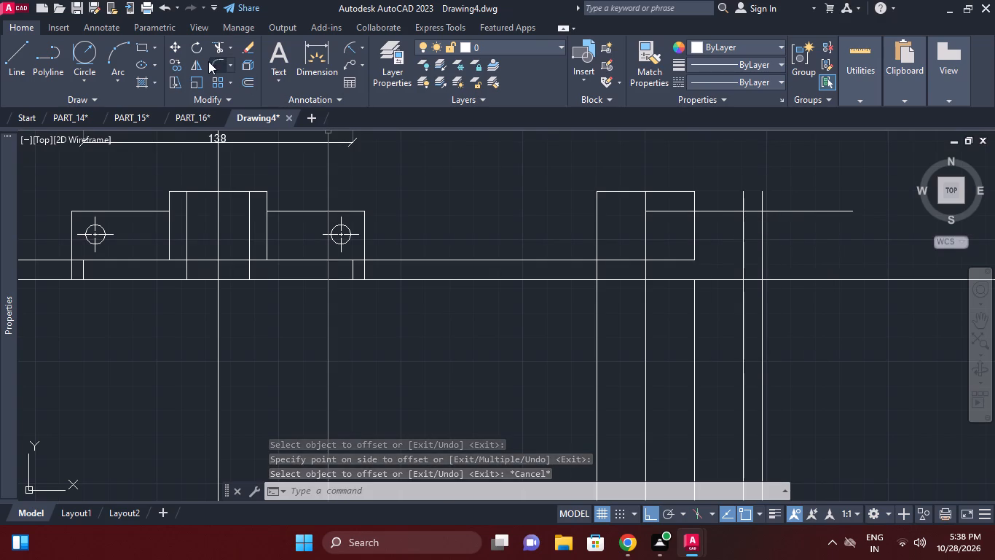
Trim the two rightmost vertical lines of the side view above the flange-top horizontal line.
click(217, 44)
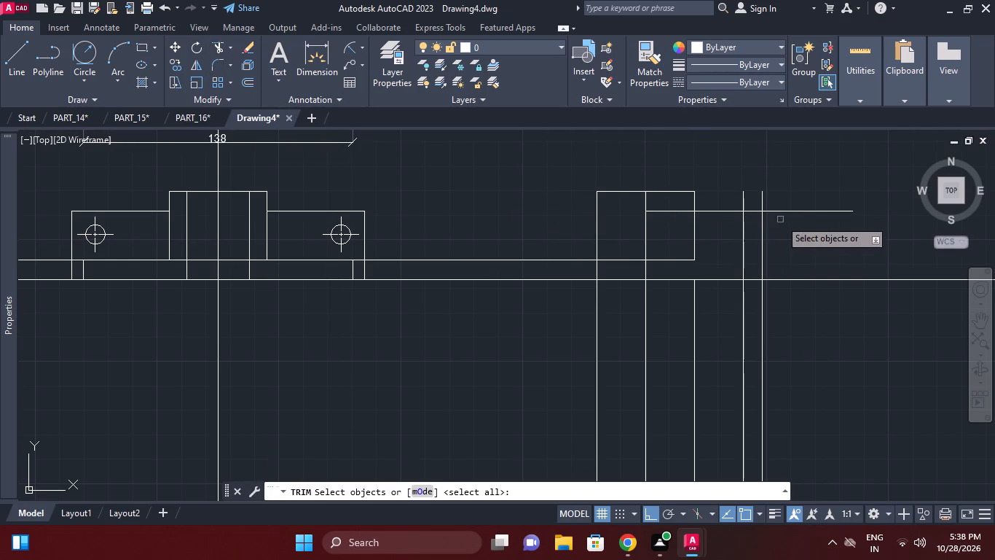
click(779, 211)
right_click(779, 211)
click(765, 201)
click(743, 198)
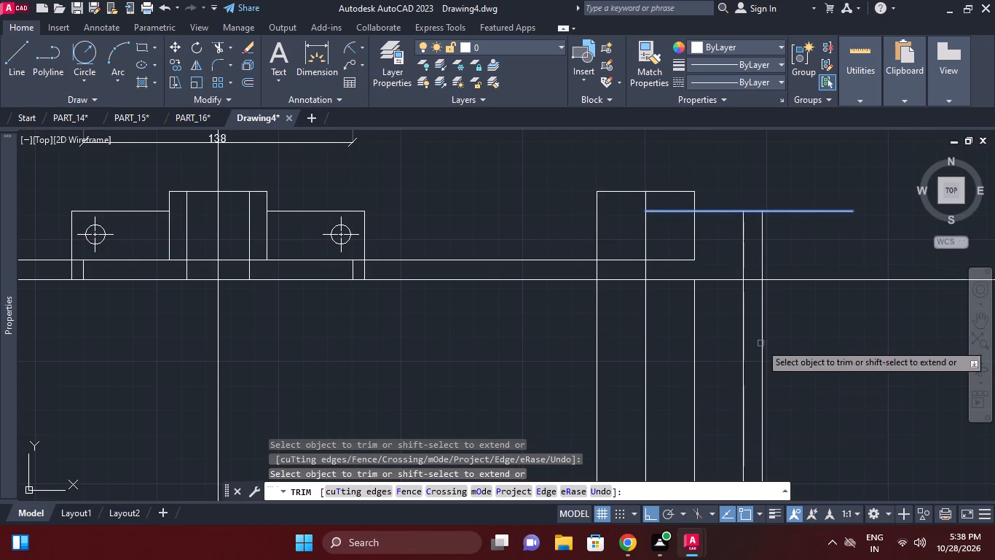
right_click(688, 339)
click(727, 101)
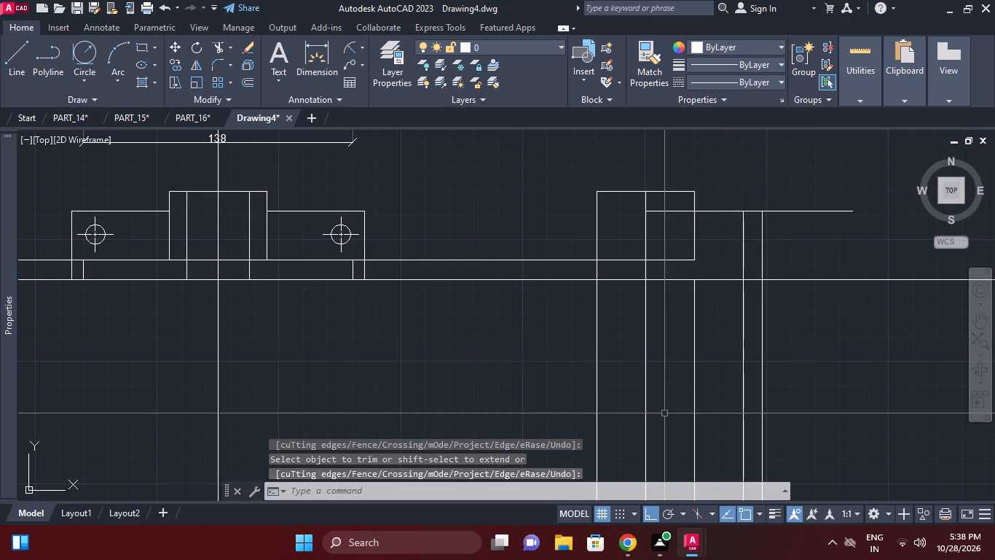
Trim the bottom horizontal construction line left of the side view's middle vertical line.
right_click(700, 364)
click(761, 77)
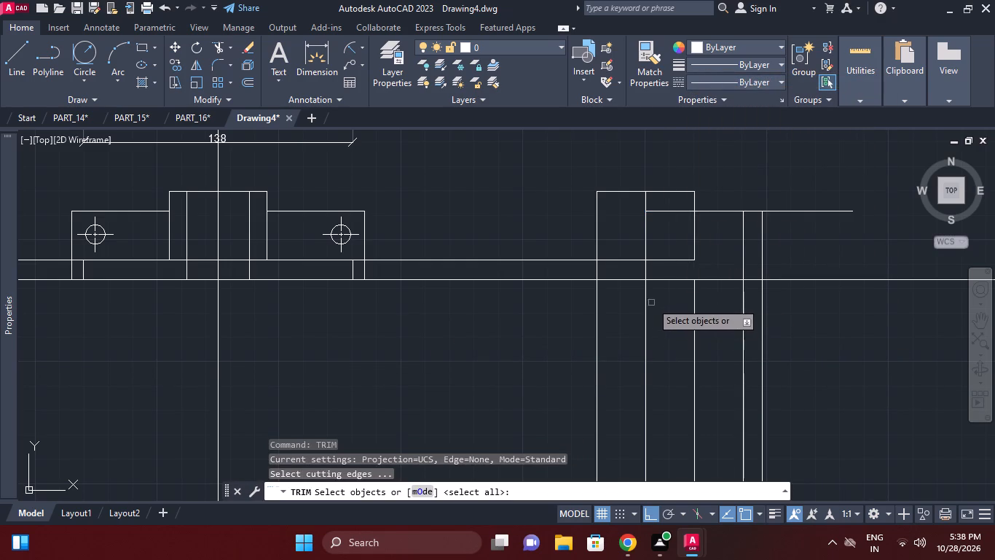
click(646, 293)
right_click(651, 293)
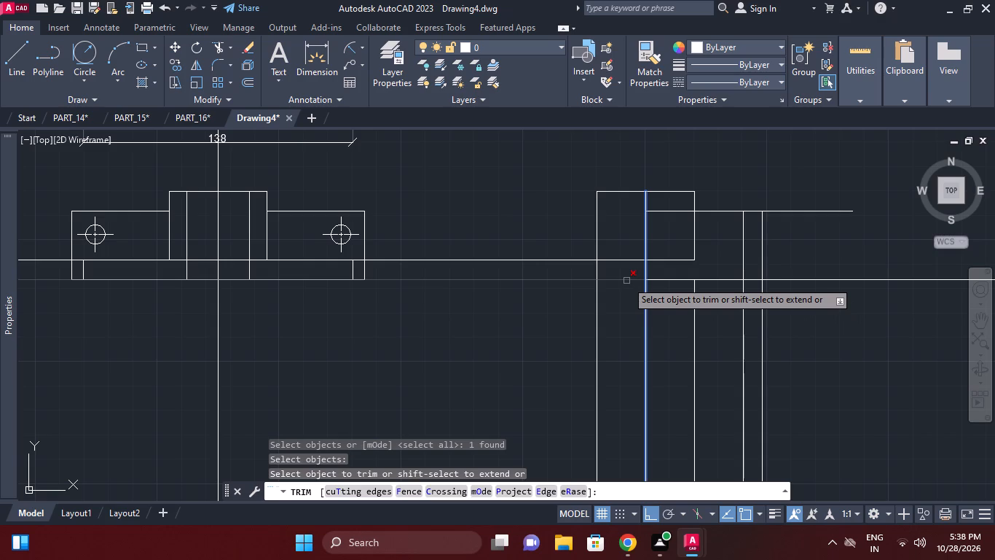
click(626, 281)
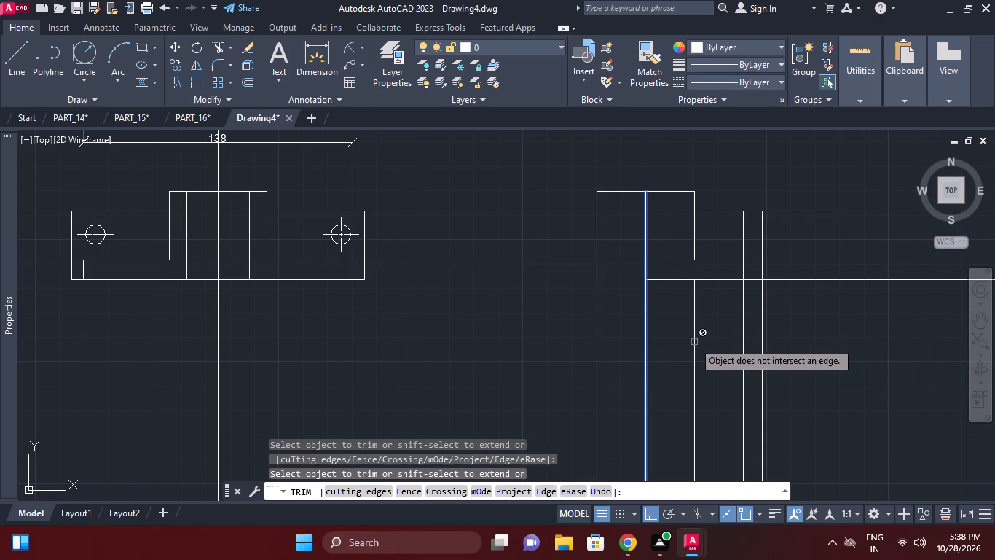
key(Escape)
Stretch the upper end of the side view's middle vertical line above the view's top edge.
click(654, 303)
click(645, 300)
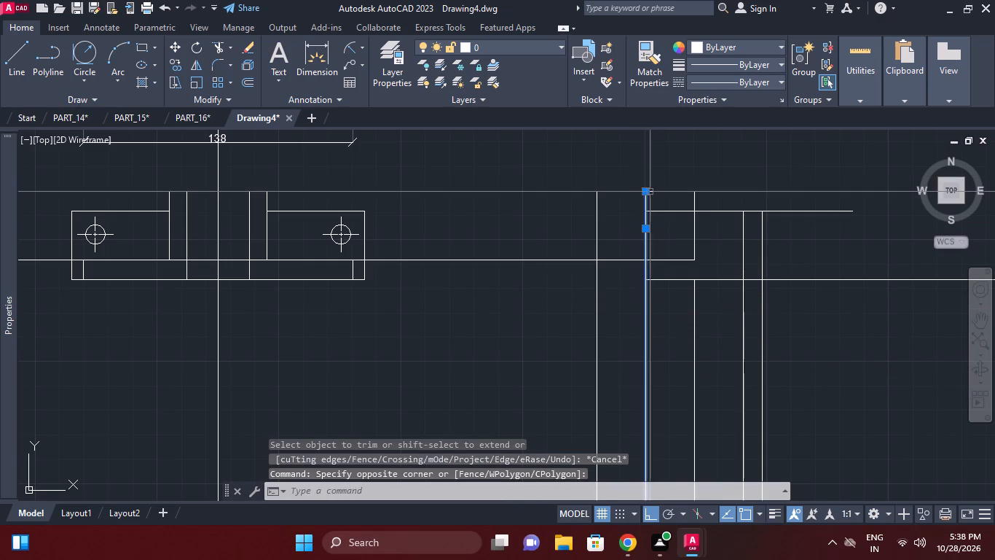
click(647, 189)
click(643, 149)
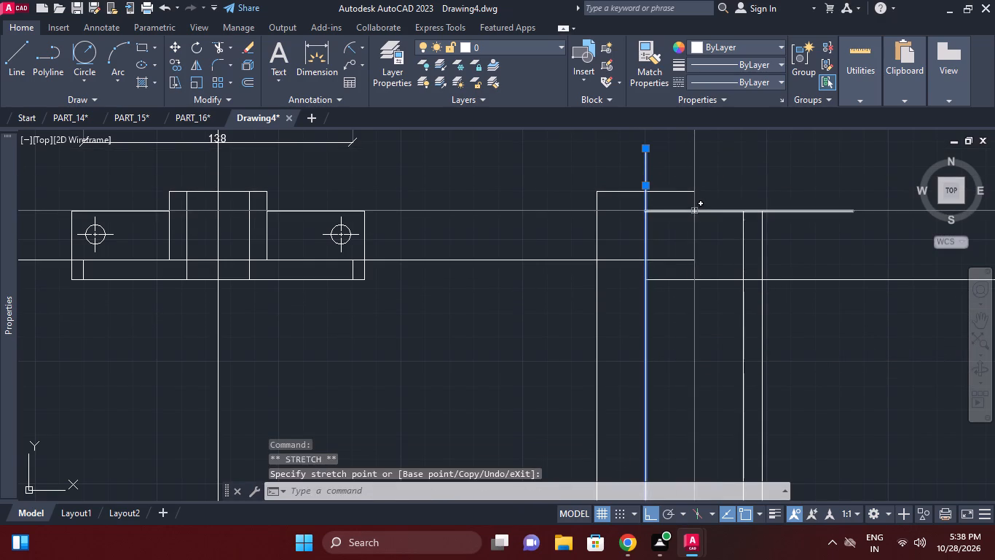
key(Escape)
Trim the flange-top horizontal line beyond the side view's outermost right vertical line.
key(t)
key(r)
key(space)
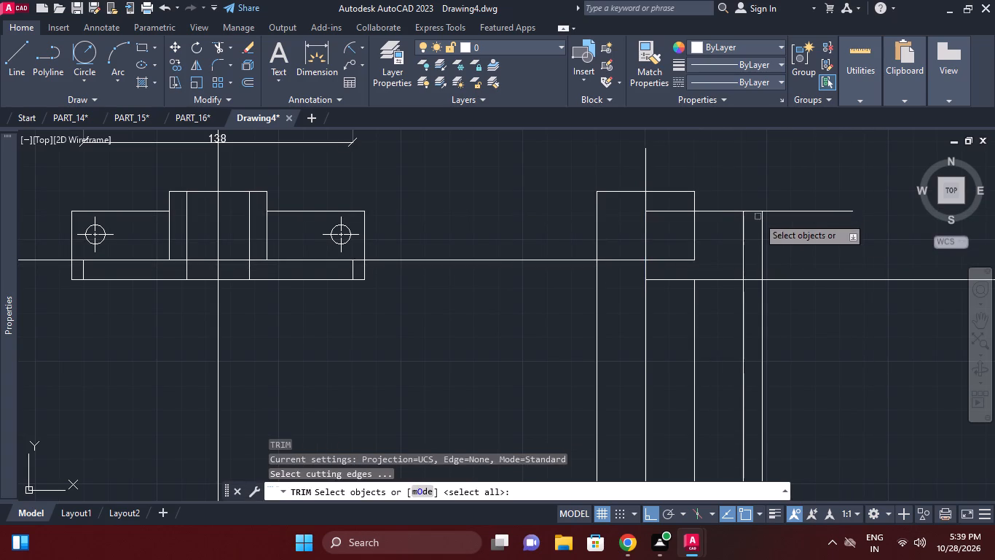
click(760, 219)
key(space)
click(770, 209)
click(776, 275)
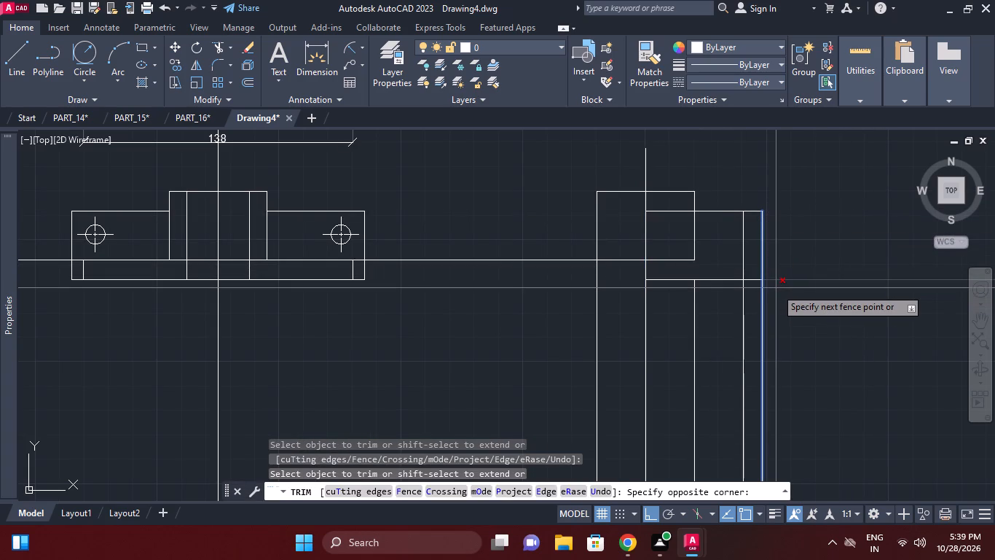
click(776, 288)
key(Escape)
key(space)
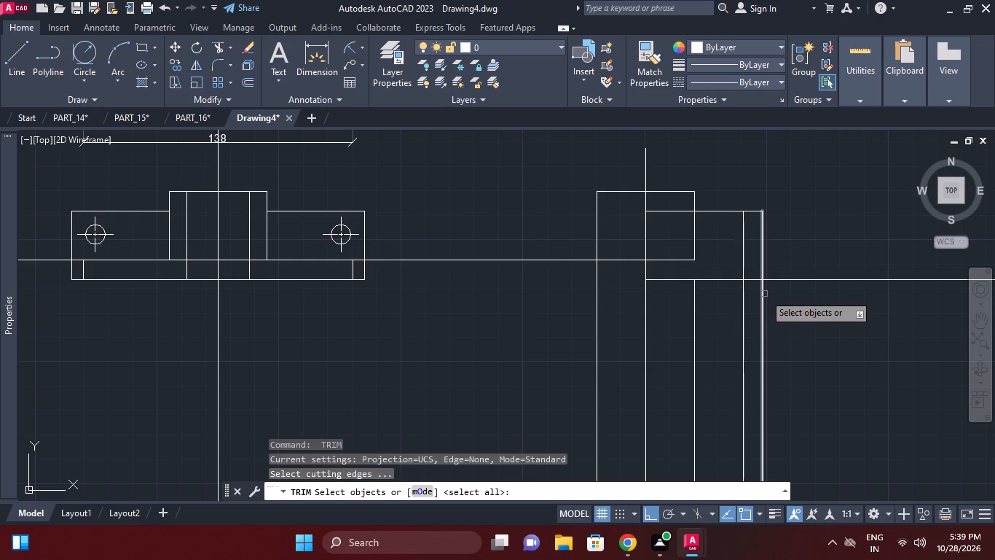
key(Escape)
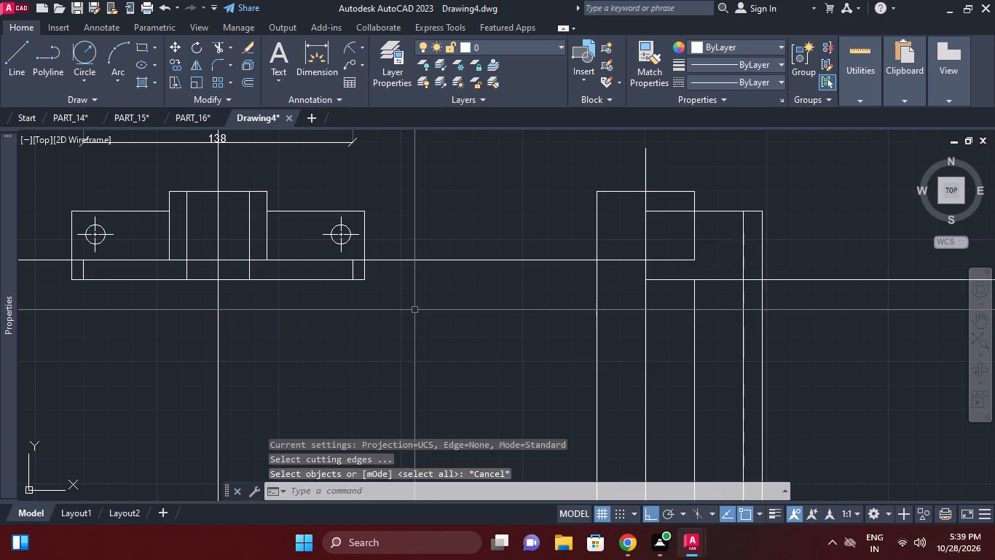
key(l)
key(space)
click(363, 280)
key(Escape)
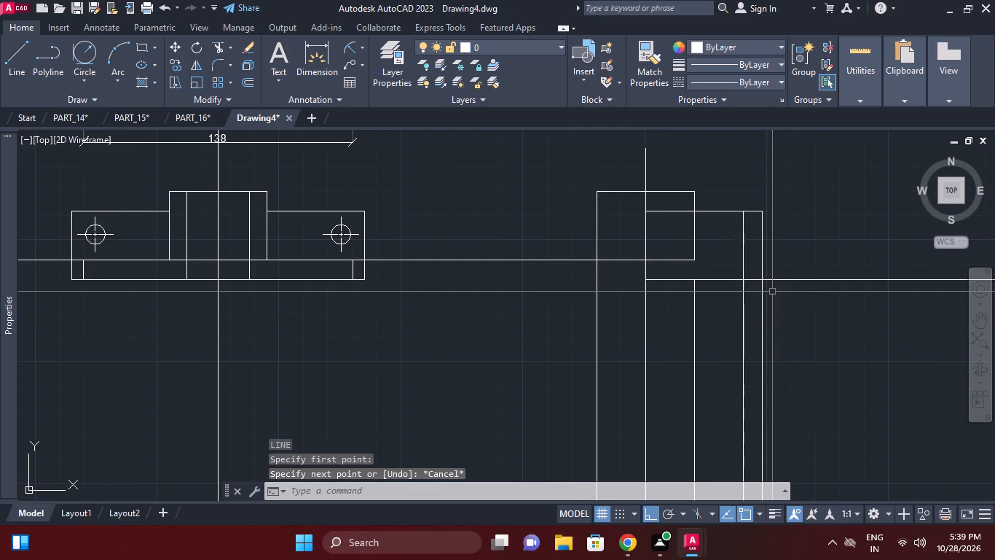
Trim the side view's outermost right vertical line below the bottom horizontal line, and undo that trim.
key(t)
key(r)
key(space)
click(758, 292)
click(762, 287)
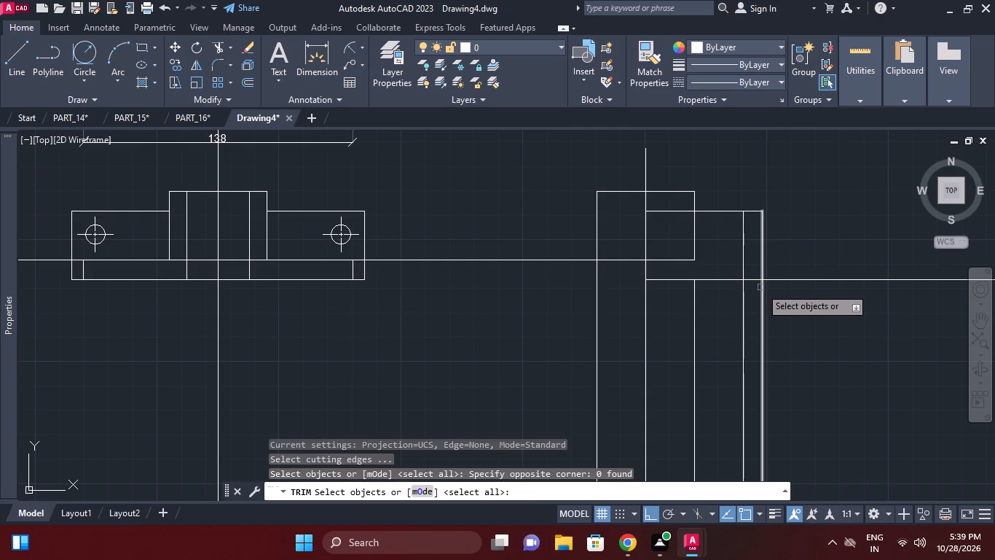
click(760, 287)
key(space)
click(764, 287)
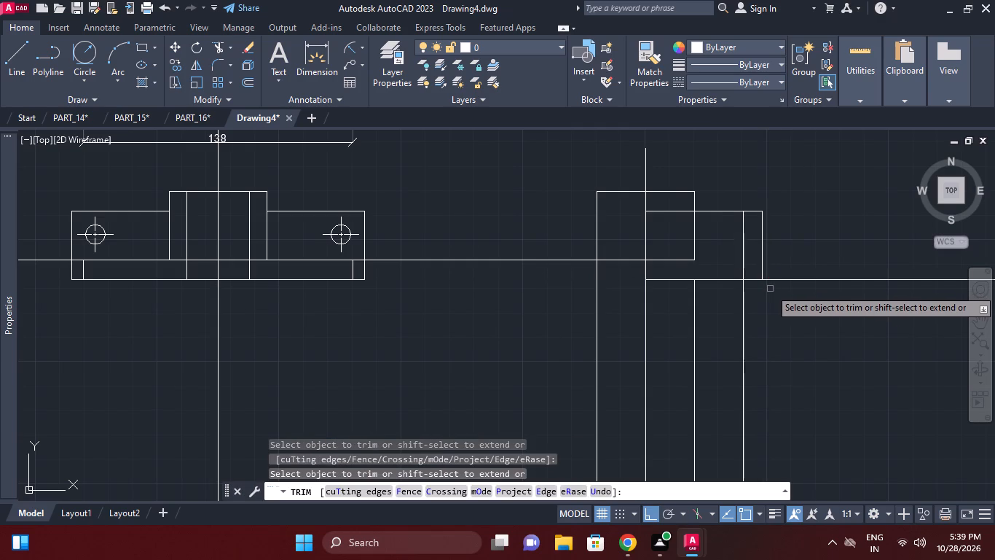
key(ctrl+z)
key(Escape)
Trim the bottom horizontal line beyond the side view's outermost right vertical line, using all objects as cutting edges.
text(tr)
key(space)
key(space)
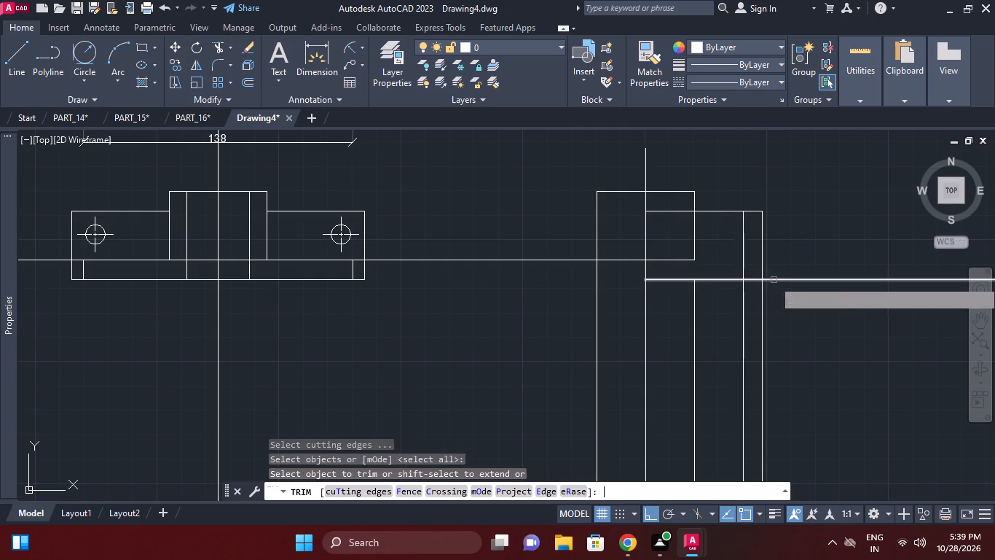
click(774, 278)
key(Escape)
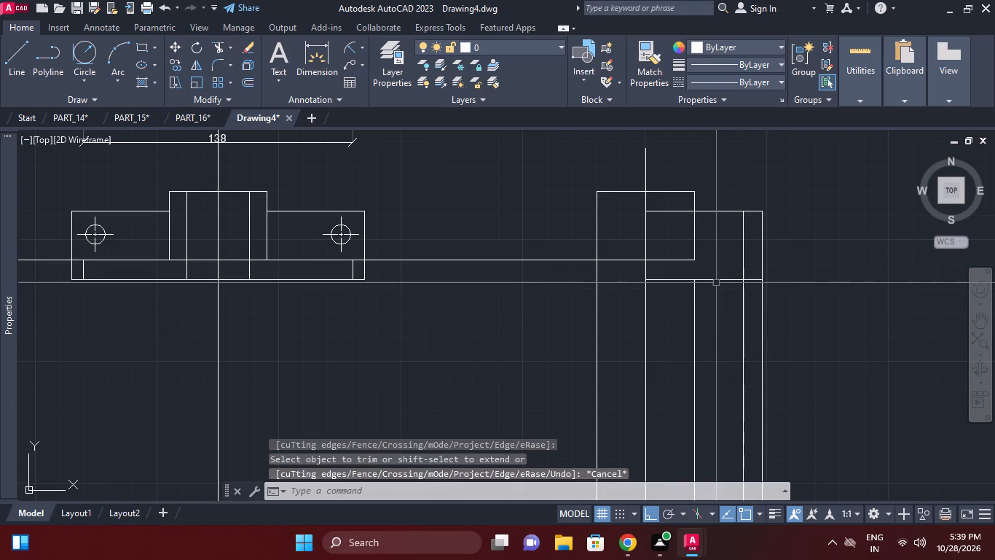
key(Escape)
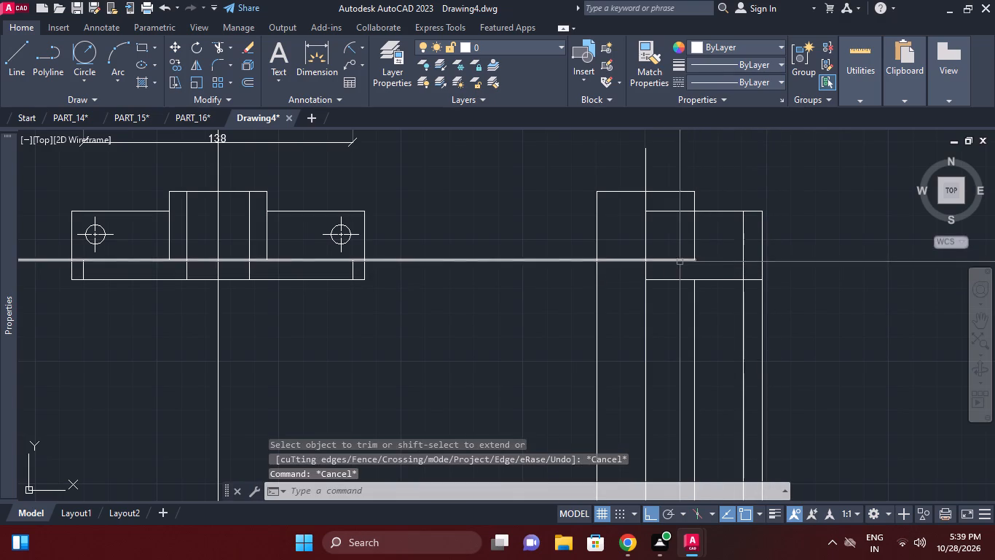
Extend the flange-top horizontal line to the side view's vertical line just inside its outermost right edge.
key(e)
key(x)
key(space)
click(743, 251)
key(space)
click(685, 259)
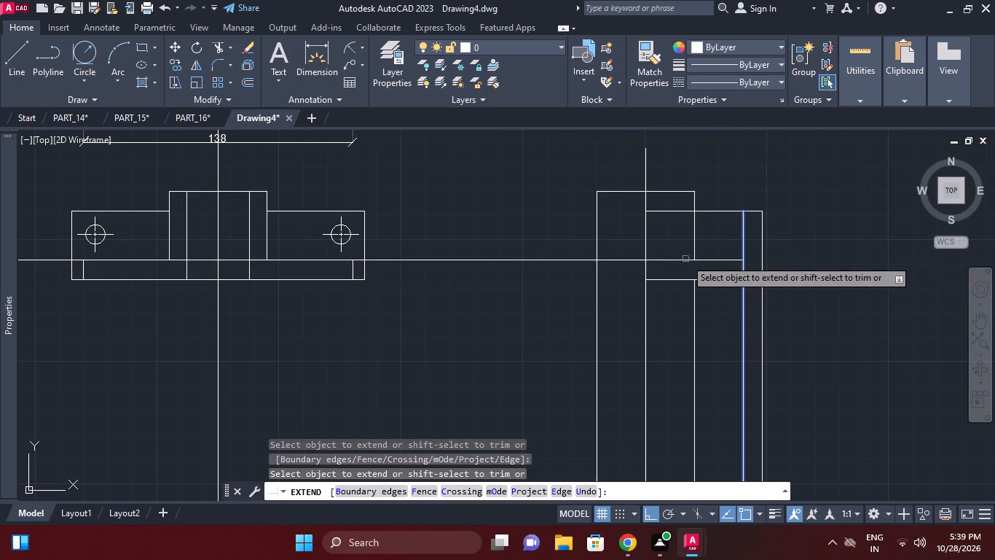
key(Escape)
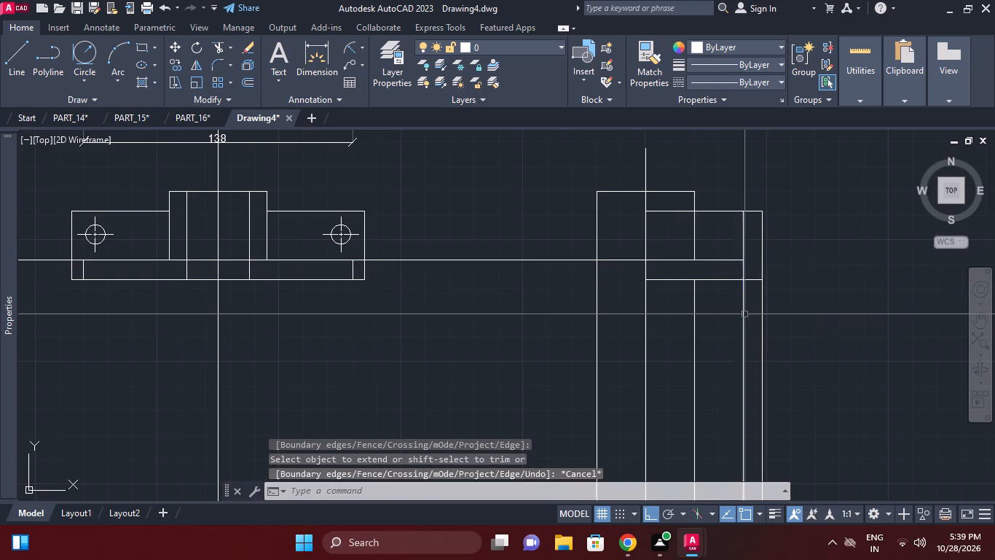
Trim the side view's two outermost right vertical lines below the bottom horizontal line.
key(t)
key(r)
key(space)
click(750, 280)
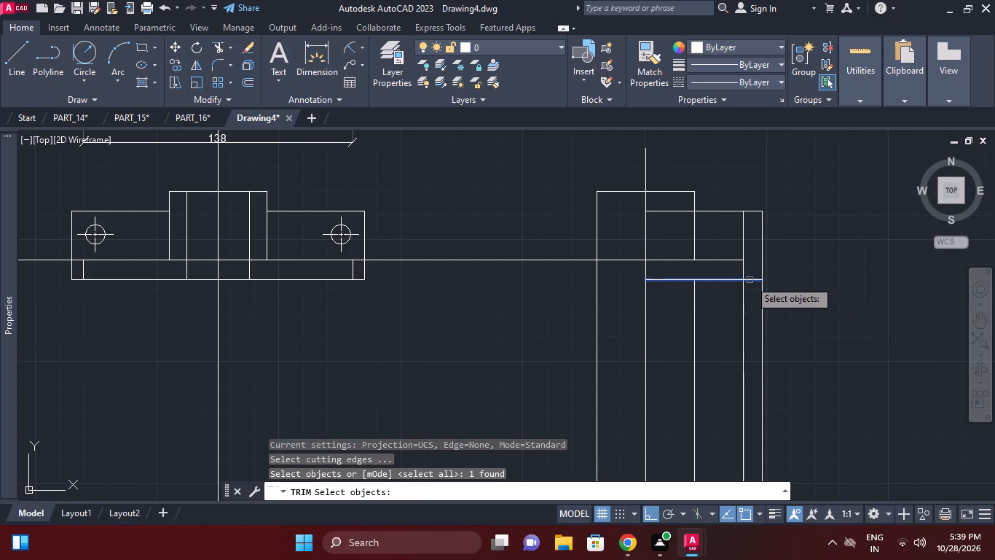
key(space)
click(742, 286)
click(760, 293)
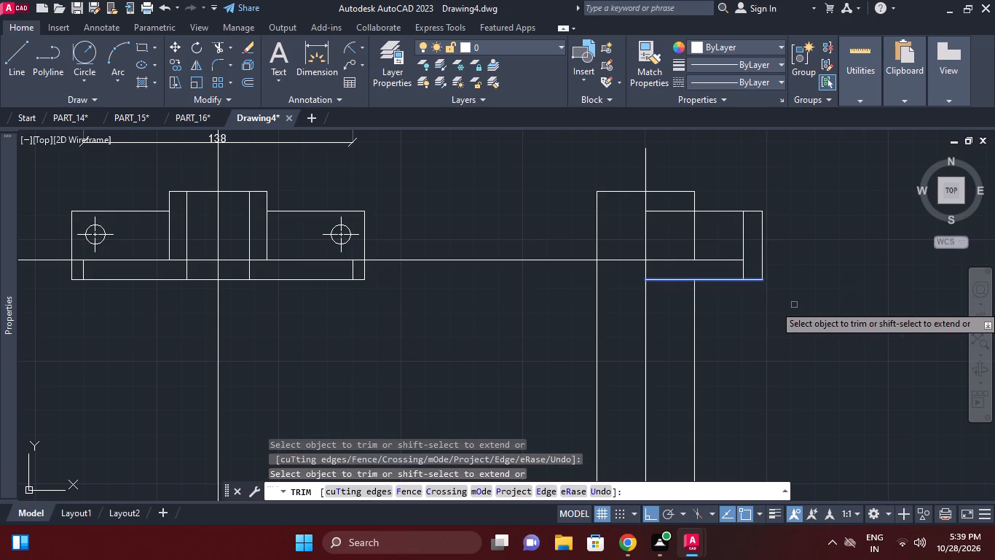
key(Escape)
Erase the long flange-top horizontal line running across both views.
click(620, 260)
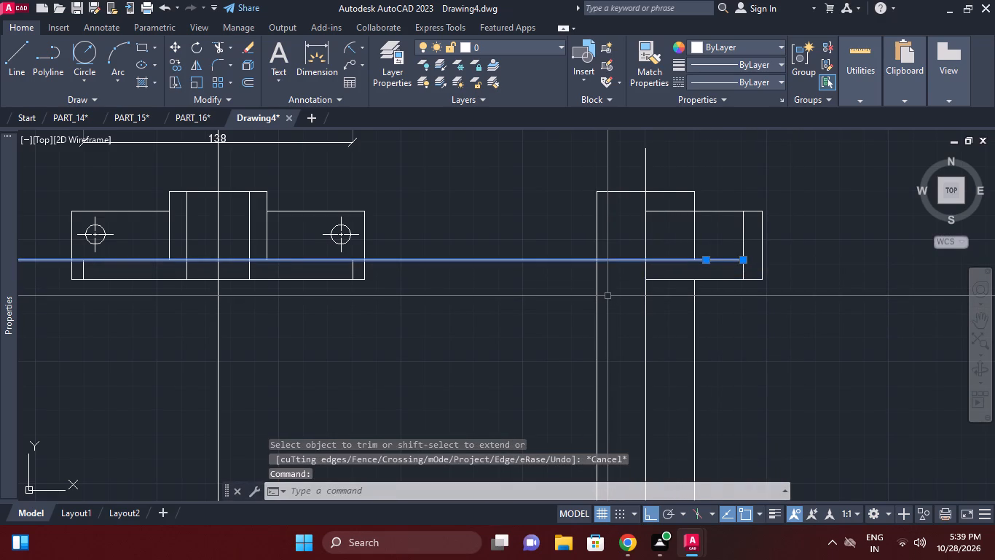
text(e)
key(space)
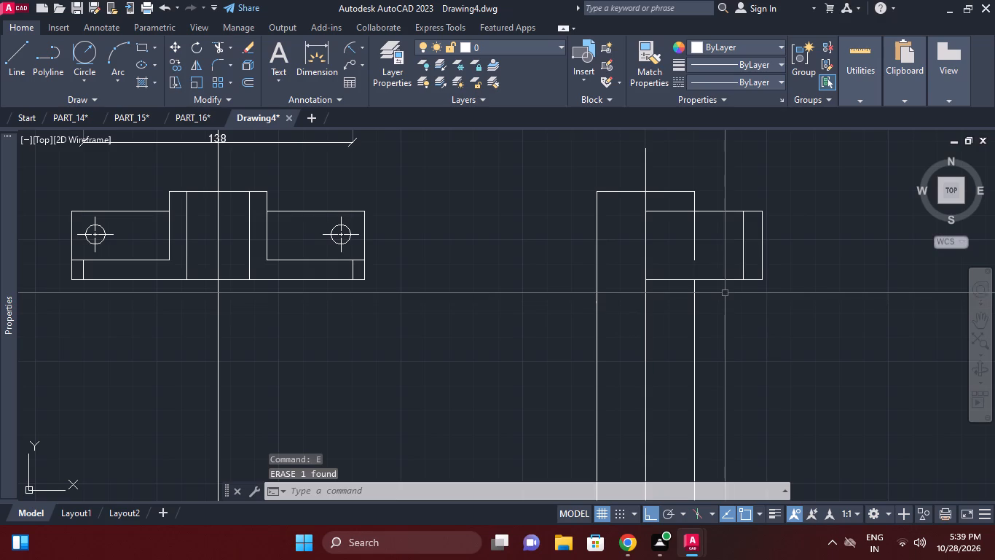
Offset the side view's middle vertical line 28 units to its left.
middle_drag(723, 284, 728, 297)
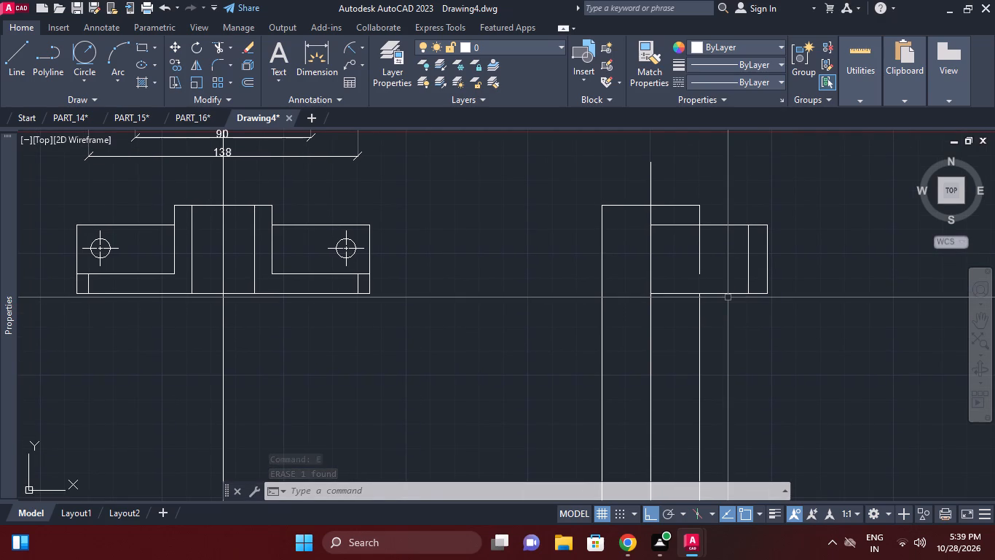
text(o)
key(space)
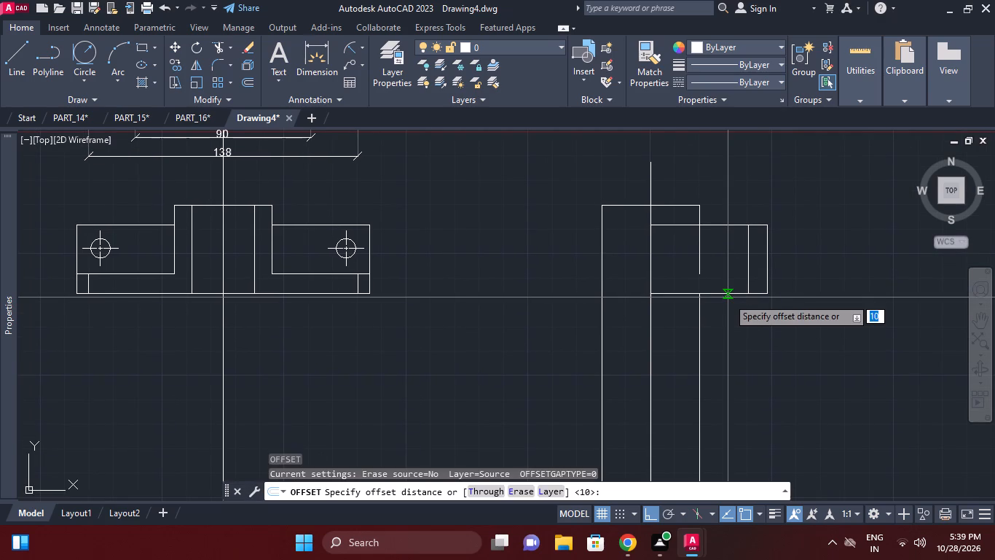
text(28)
key(Return)
click(653, 179)
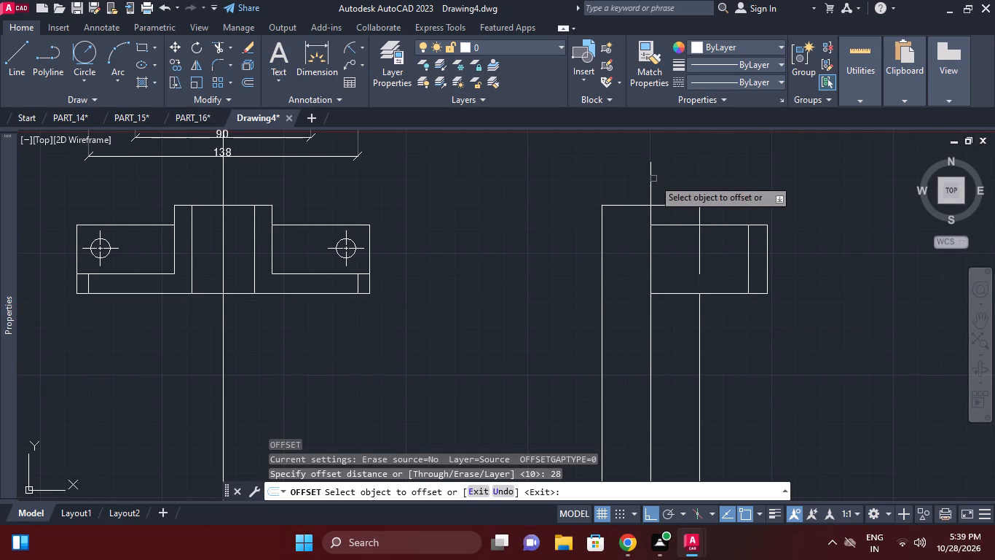
click(648, 181)
click(618, 181)
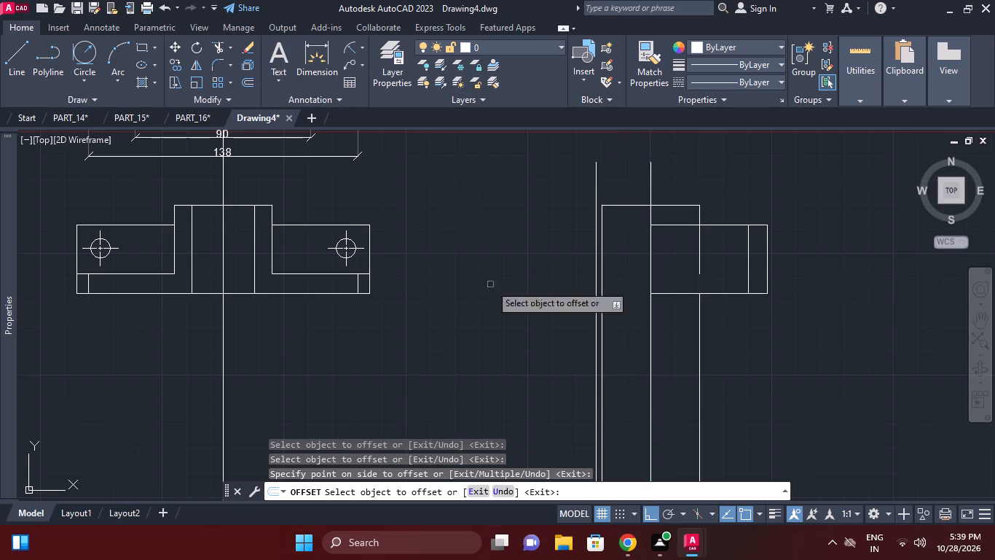
key(Escape)
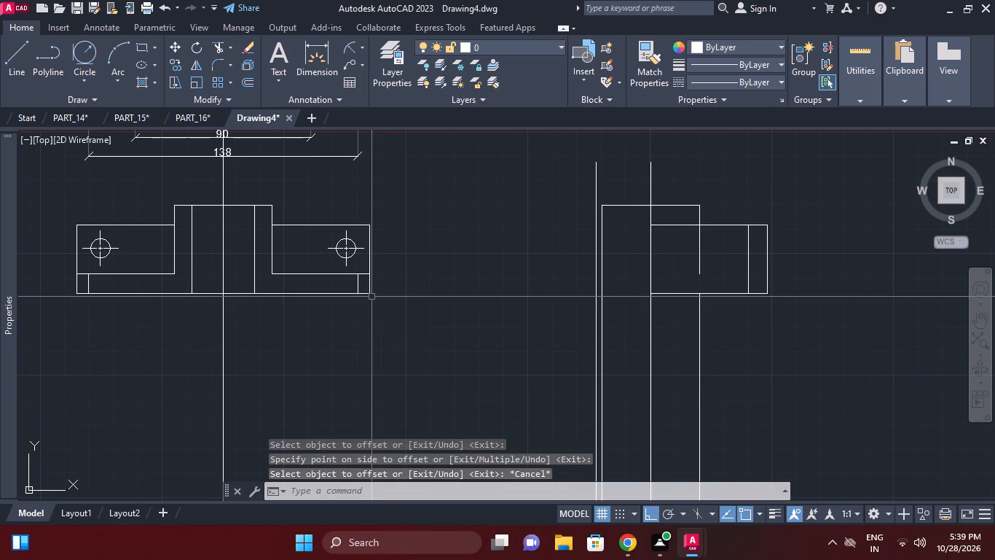
Draw a horizontal construction line through the flange-top endpoint on the projected lower view's right edge.
text(xl g)
key(Escape)
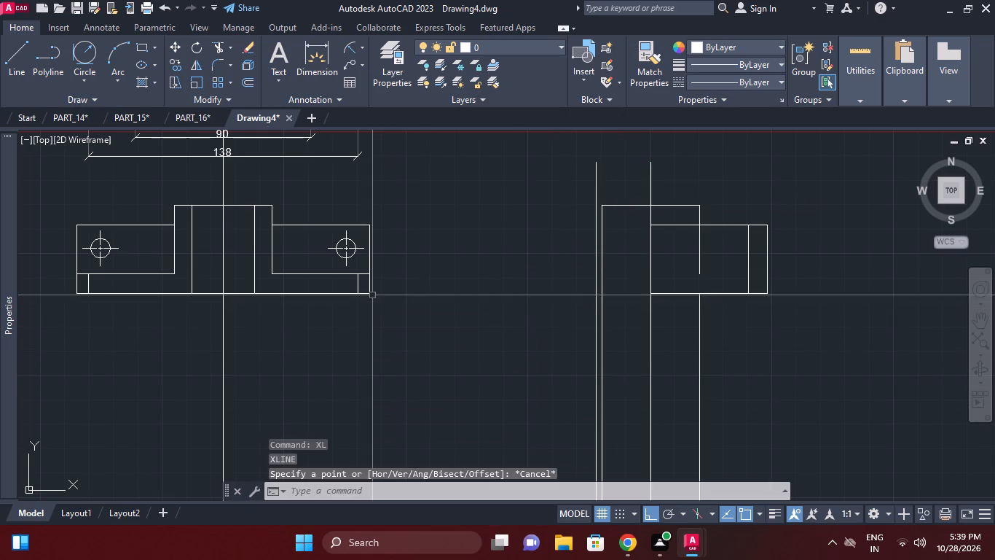
key(x)
text(l)
key(space)
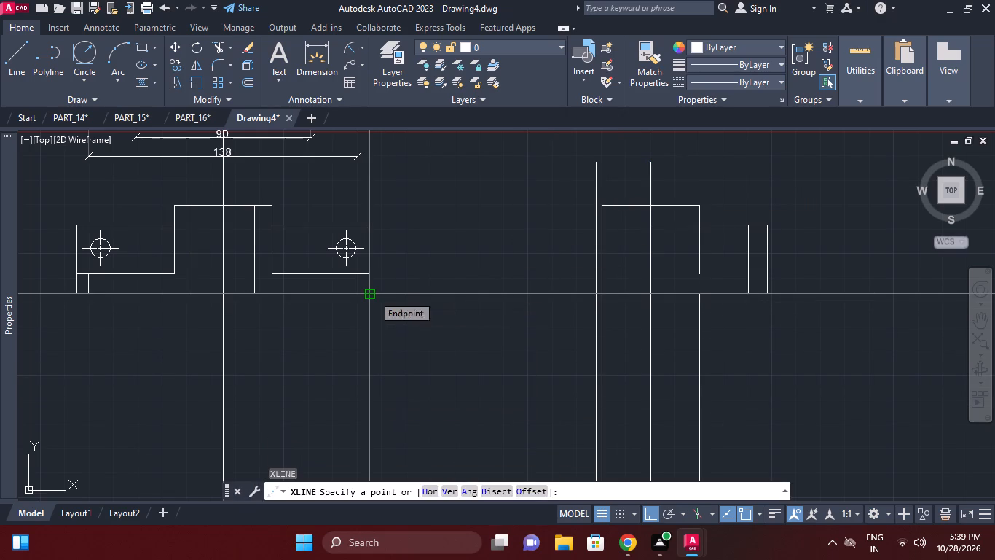
click(428, 488)
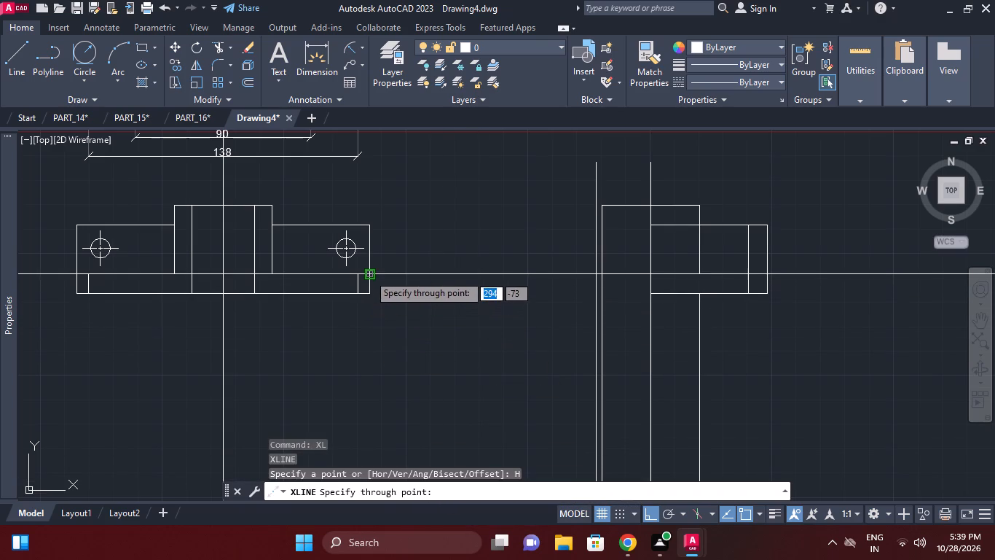
click(369, 273)
key(Escape)
Trim the construction line and offset vertical to a corner, and cut the side view's original left vertical below the construction line.
scroll(601, 279, up, 1)
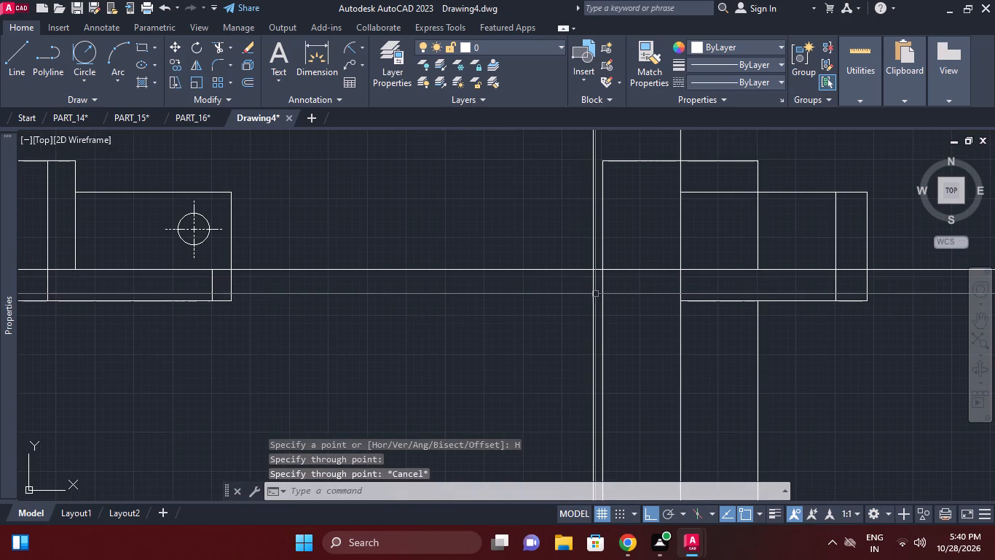
key(Escape)
key(t)
key(r)
key(space)
key(space)
click(594, 272)
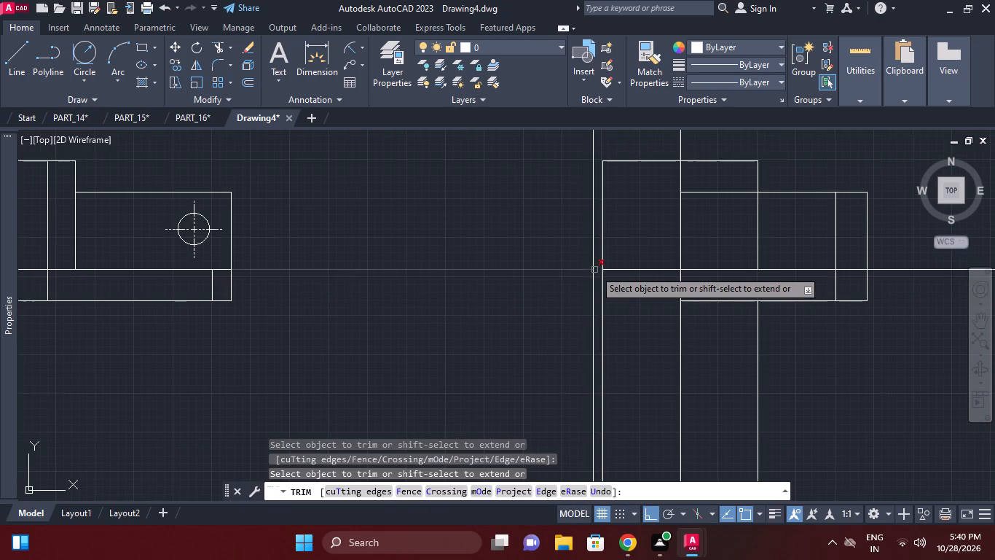
key(ctrl+z)
scroll(593, 273, up, 1)
click(583, 271)
click(594, 255)
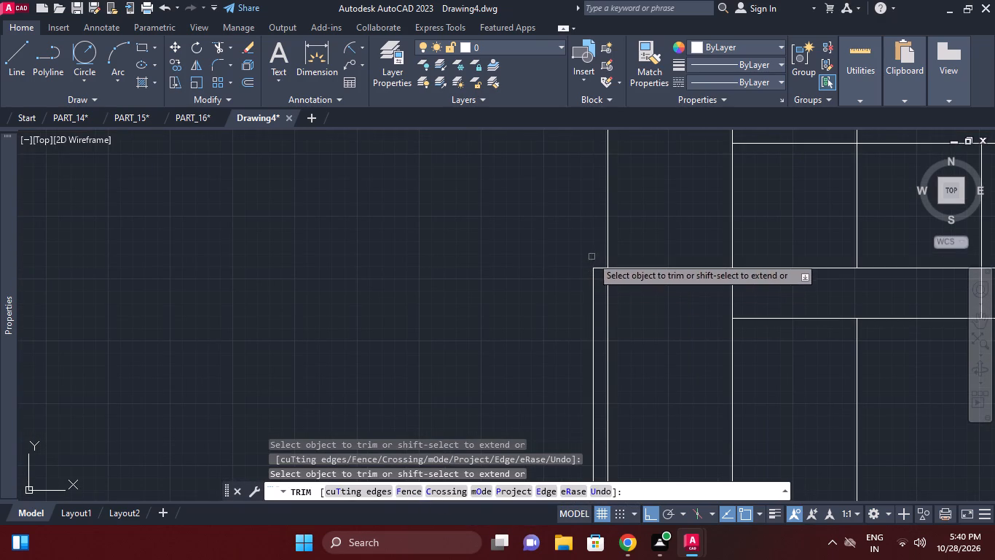
click(610, 288)
scroll(636, 262, down, 3)
middle_drag(636, 262, 640, 281)
key(Escape)
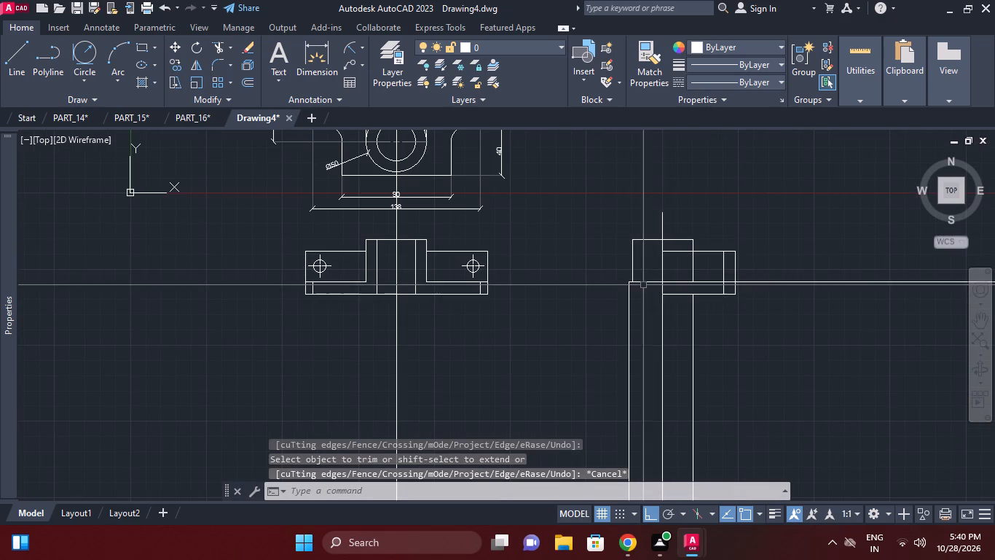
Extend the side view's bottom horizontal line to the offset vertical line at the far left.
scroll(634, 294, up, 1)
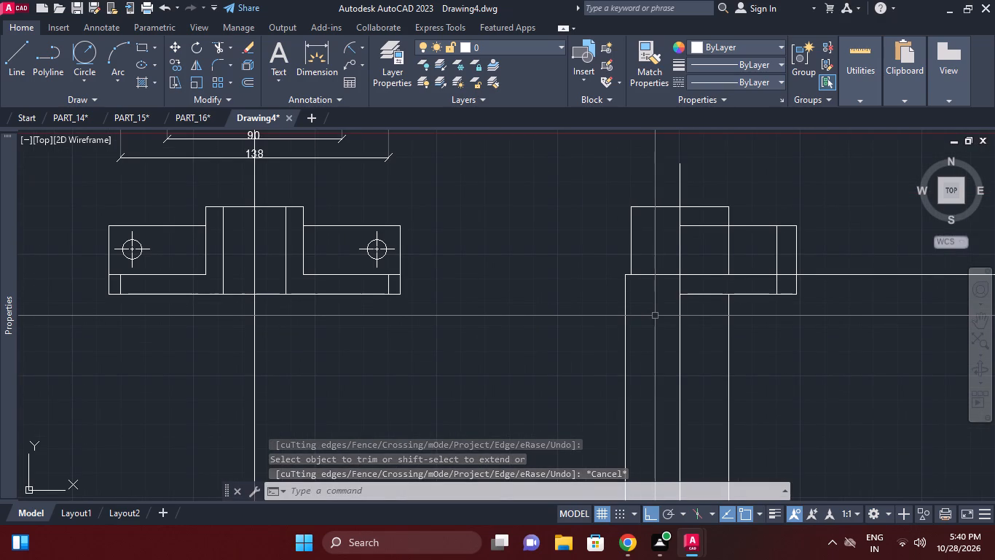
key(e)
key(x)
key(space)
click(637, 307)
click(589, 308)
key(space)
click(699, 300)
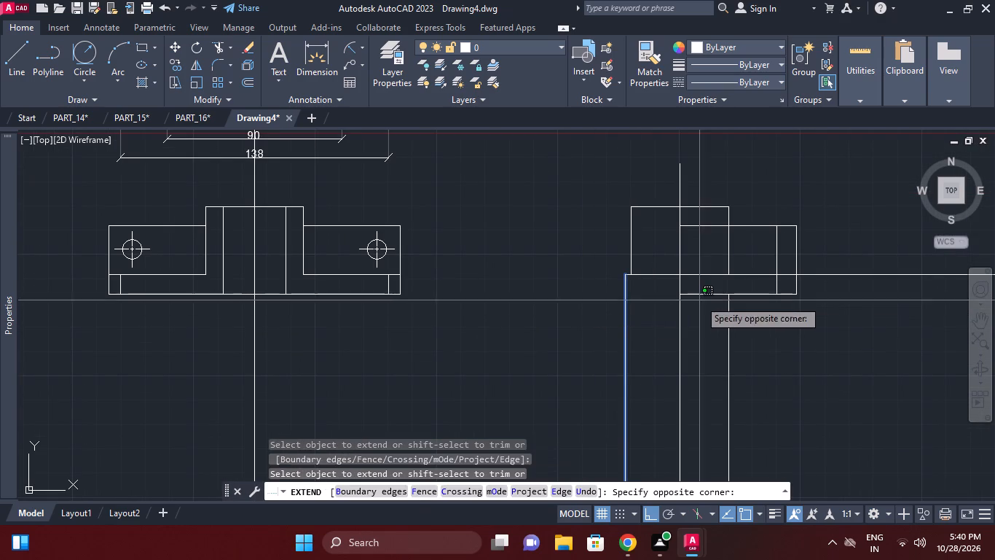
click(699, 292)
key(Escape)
Fillet the offset vertical line and the side view's bottom line with radius 0 to form a square corner.
middle_click(614, 301)
text(f r 0)
key(space)
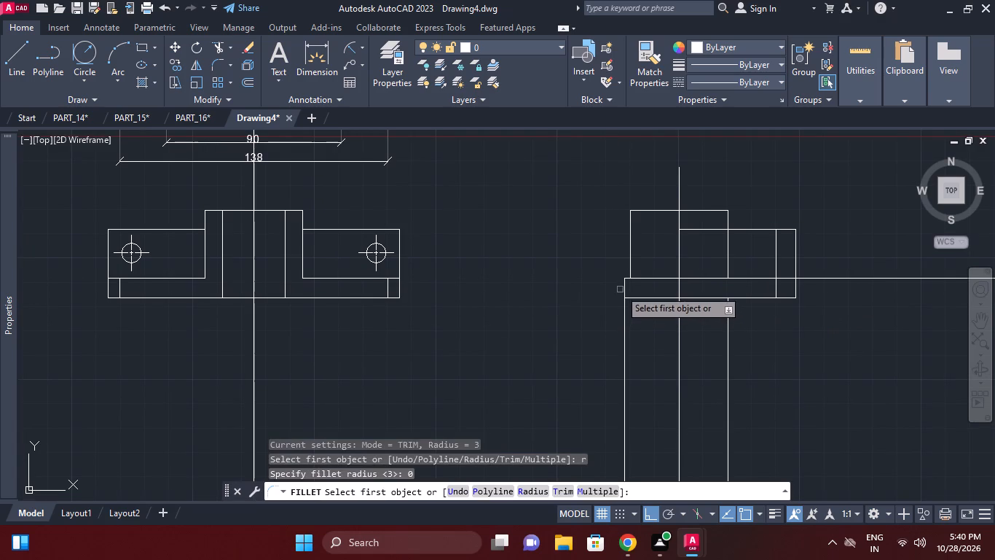
click(621, 288)
click(626, 290)
click(632, 297)
key(Escape)
scroll(629, 289, up, 1)
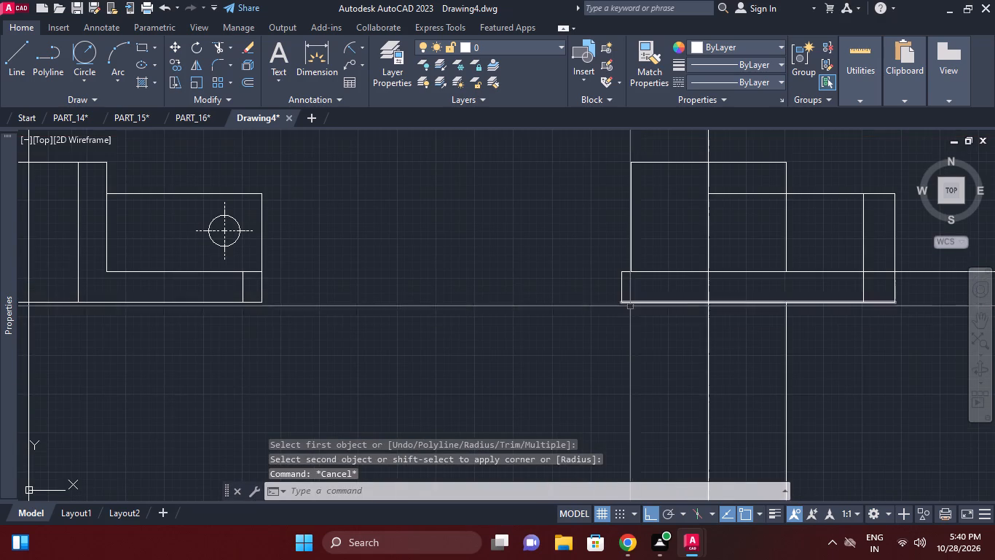
click(633, 304)
key(Escape)
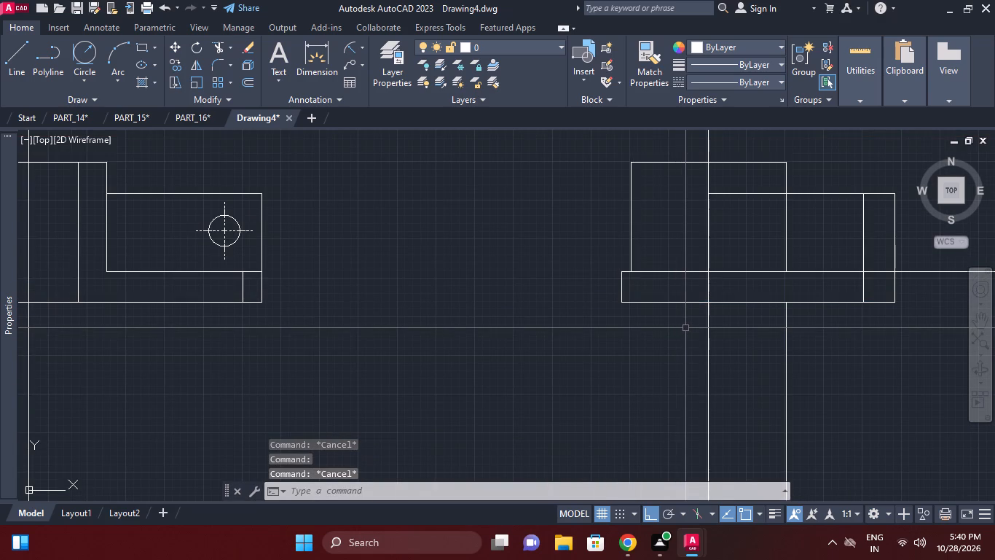
Trim the bottom line to the left of the side view's middle vertical line.
key(t)
key(r)
key(space)
click(707, 321)
key(space)
click(688, 303)
key(Escape)
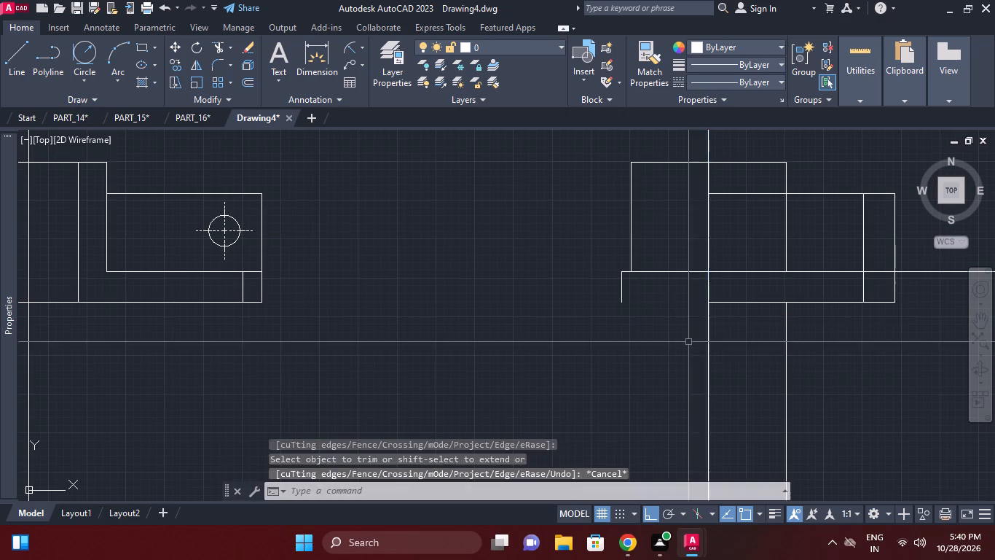
Measure the height from the side view's bottom line to the flange-top line using an unplaced linear dimension.
middle_drag(688, 342, 681, 357)
scroll(688, 342, down, 1)
middle_drag(656, 343, 658, 327)
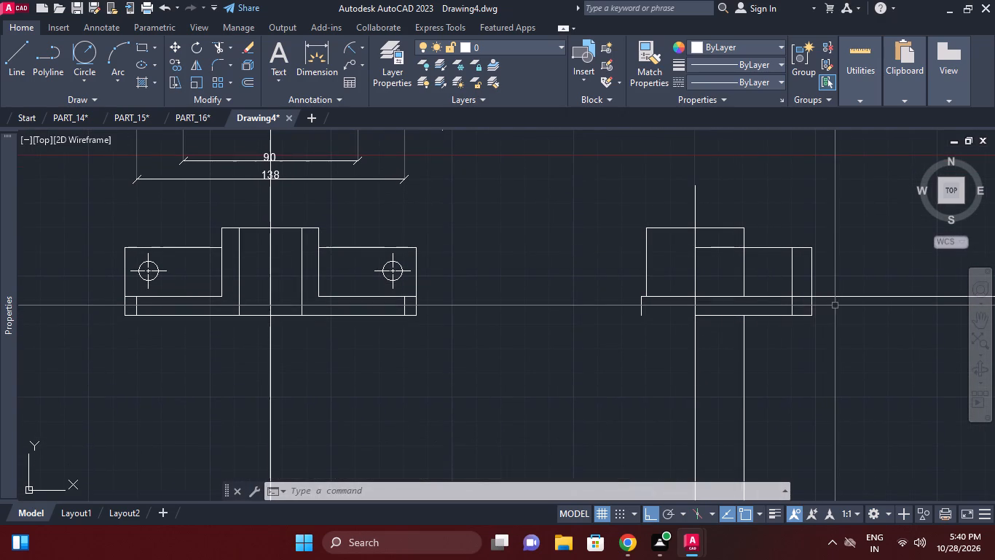
scroll(827, 332, down, 1)
middle_drag(826, 331, 747, 329)
middle_drag(761, 341, 761, 314)
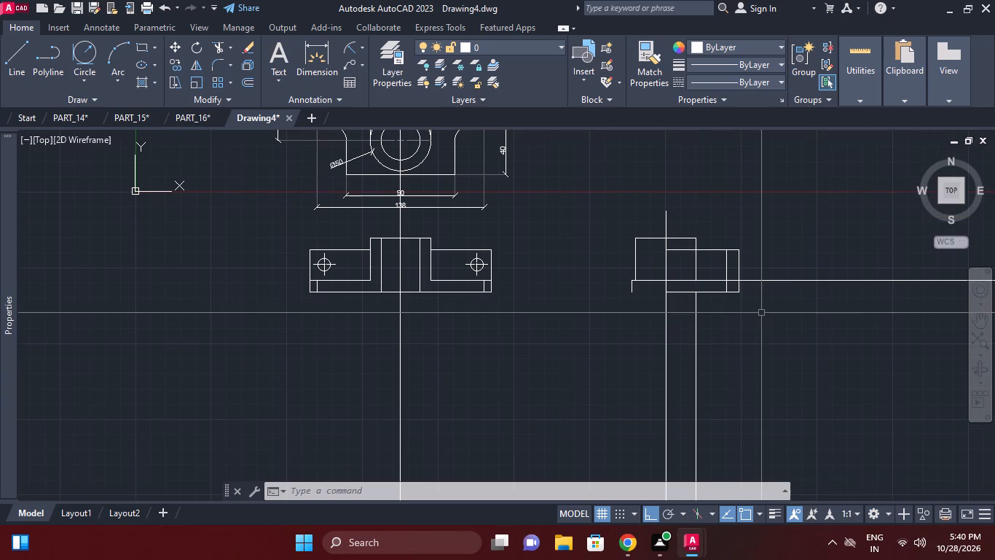
middle_drag(761, 311, 774, 260)
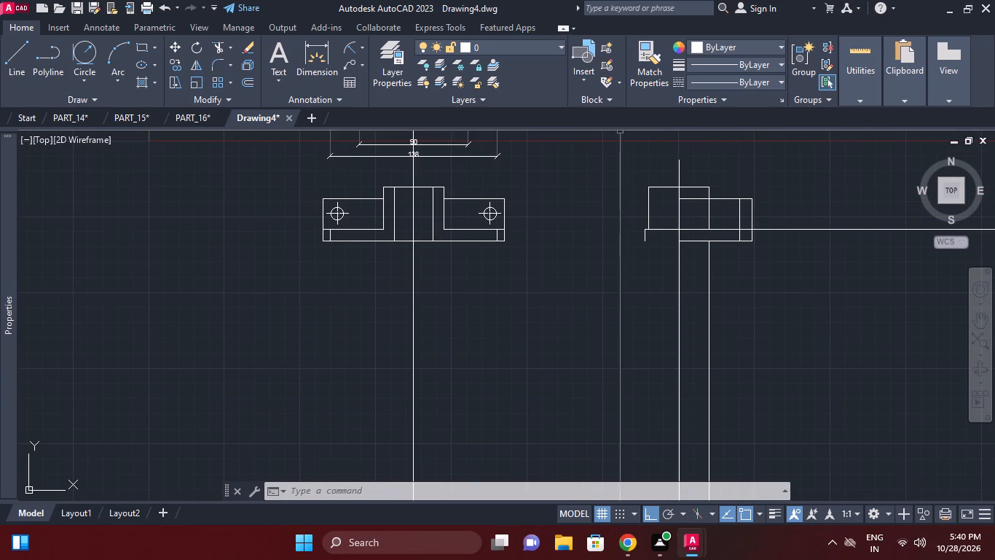
click(320, 45)
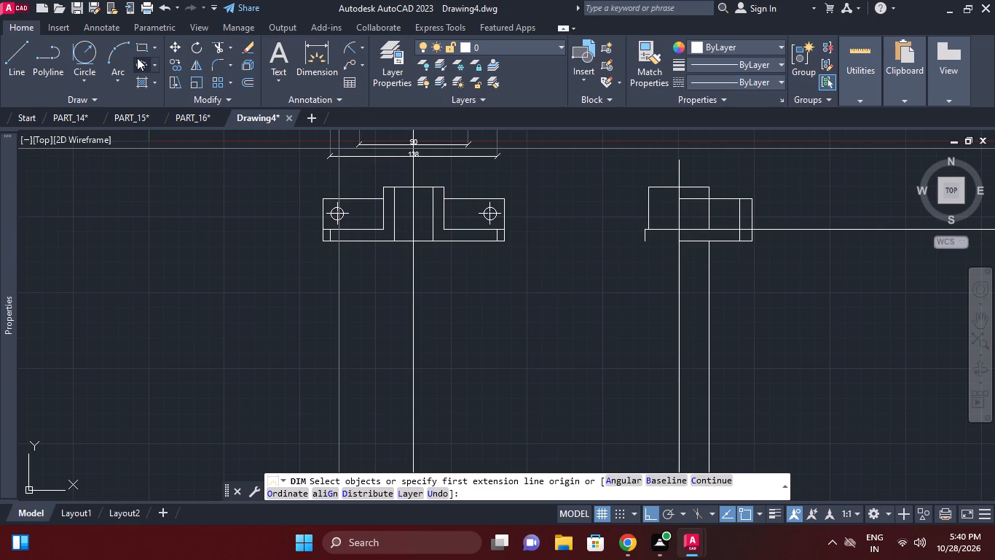
click(361, 48)
click(377, 79)
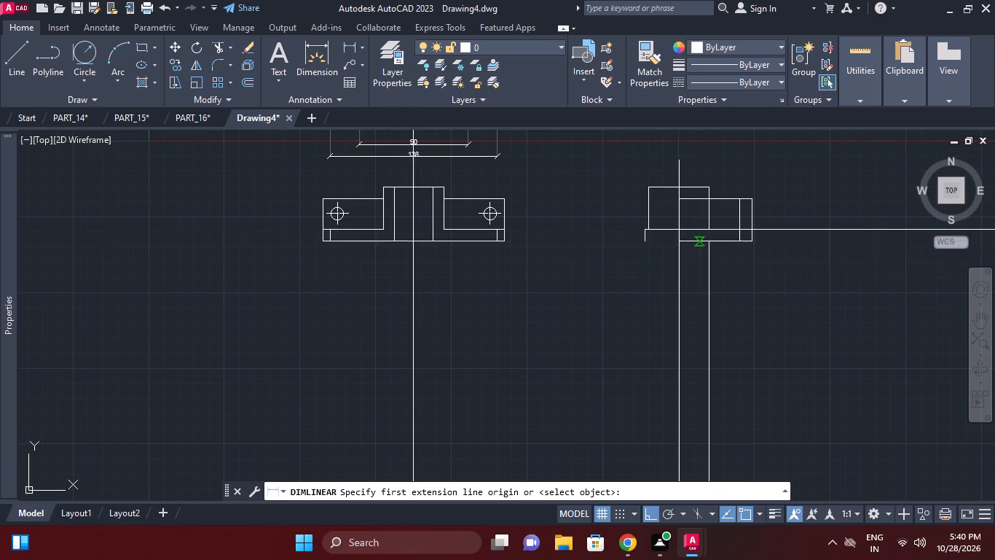
click(699, 242)
click(696, 227)
scroll(695, 232, up, 2)
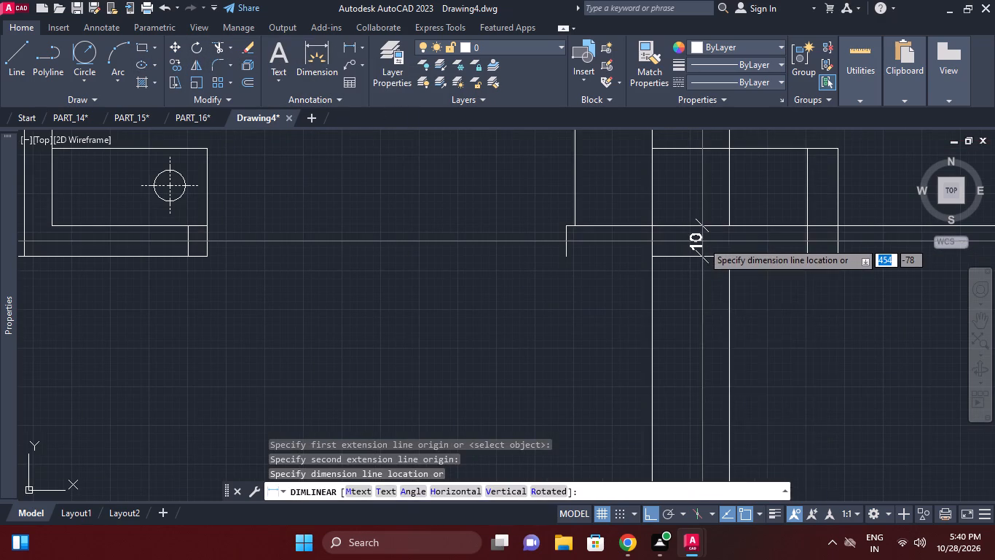
right_click(702, 241)
click(739, 264)
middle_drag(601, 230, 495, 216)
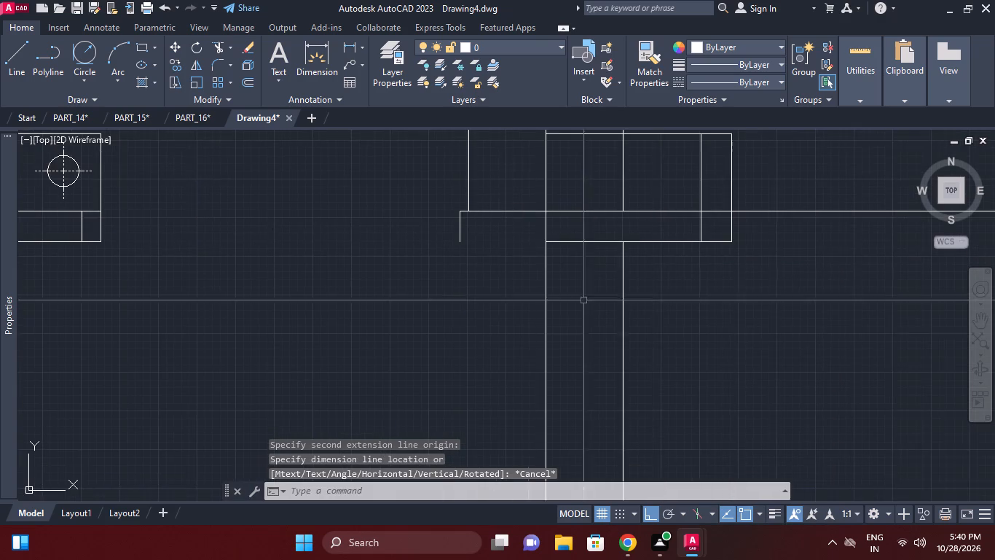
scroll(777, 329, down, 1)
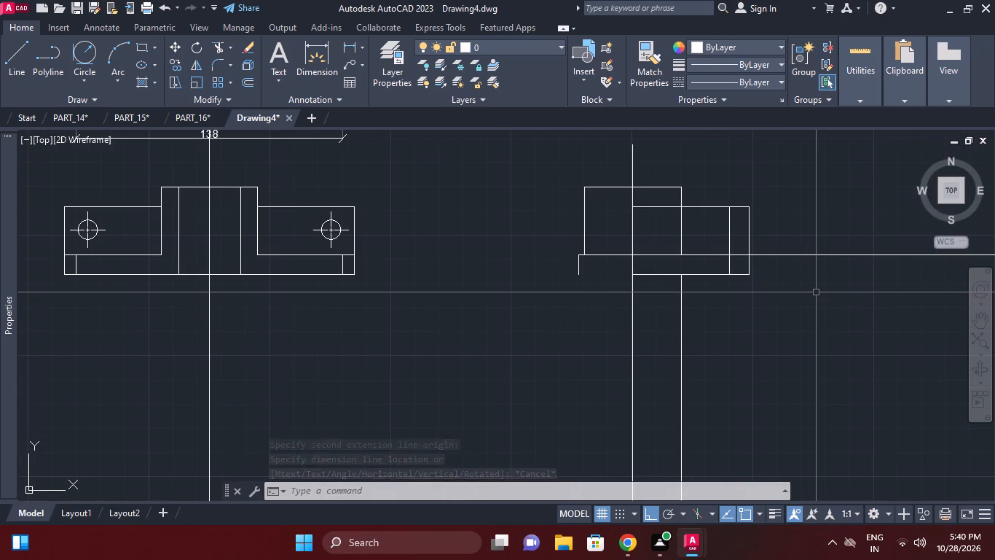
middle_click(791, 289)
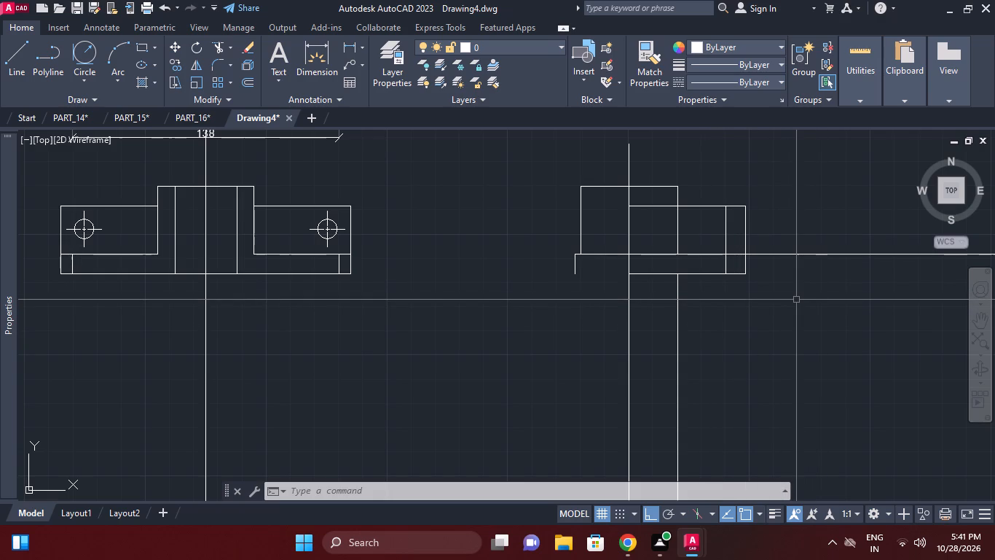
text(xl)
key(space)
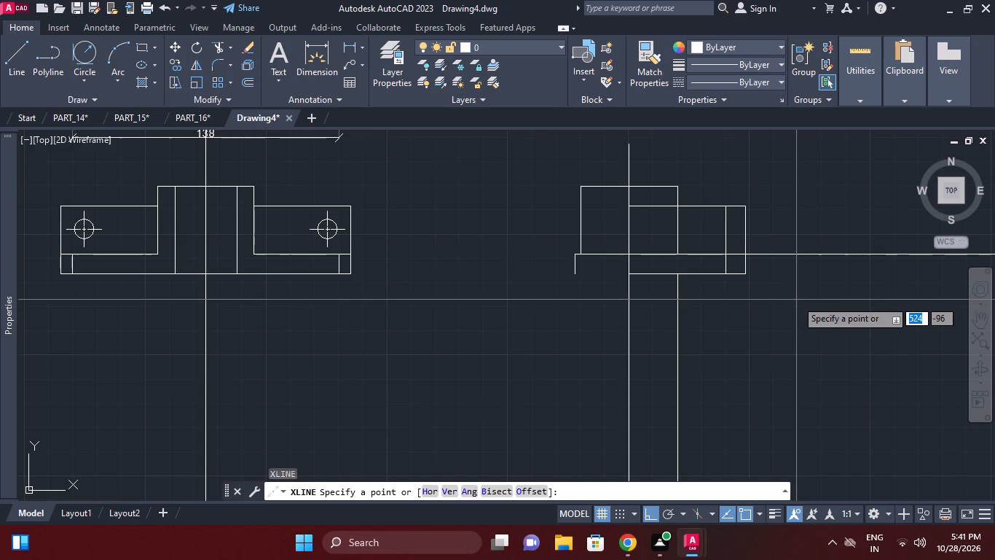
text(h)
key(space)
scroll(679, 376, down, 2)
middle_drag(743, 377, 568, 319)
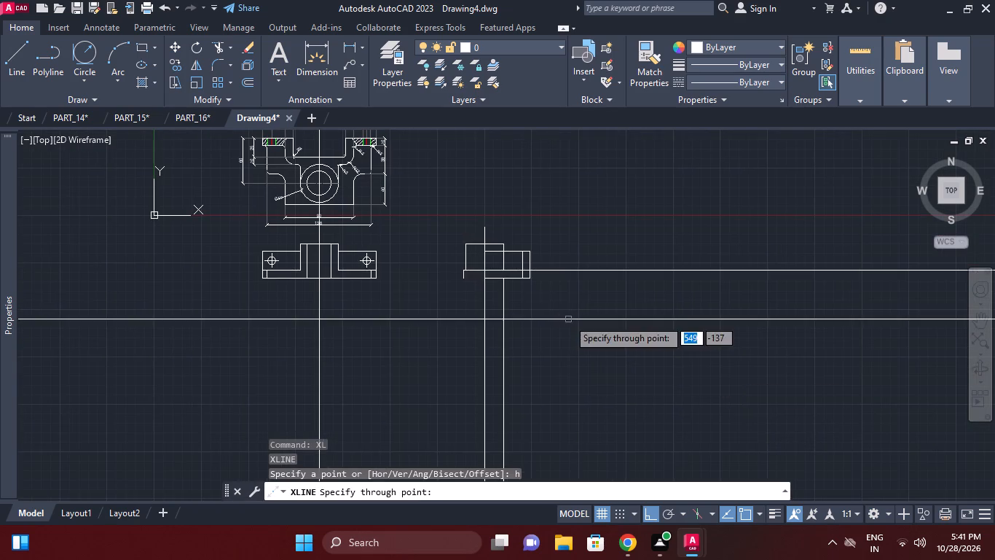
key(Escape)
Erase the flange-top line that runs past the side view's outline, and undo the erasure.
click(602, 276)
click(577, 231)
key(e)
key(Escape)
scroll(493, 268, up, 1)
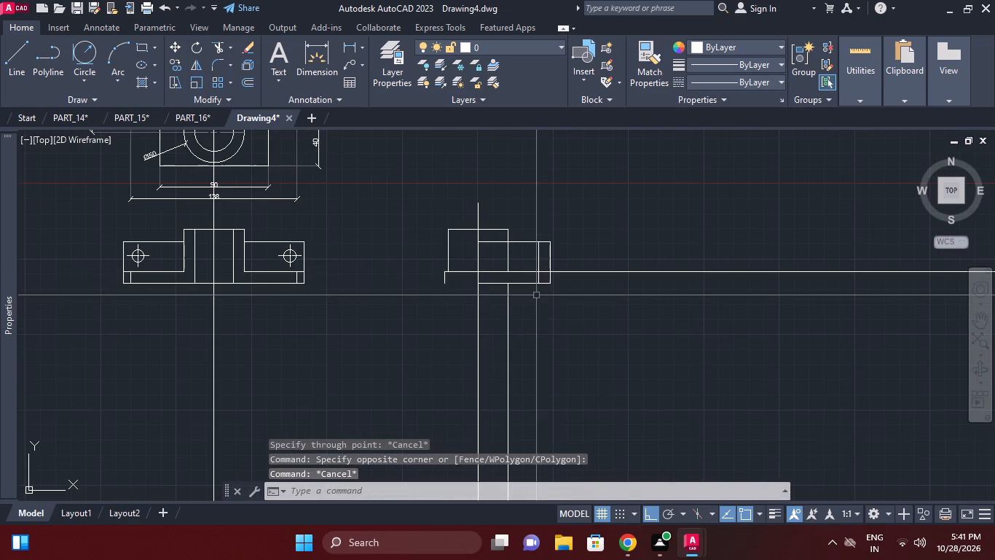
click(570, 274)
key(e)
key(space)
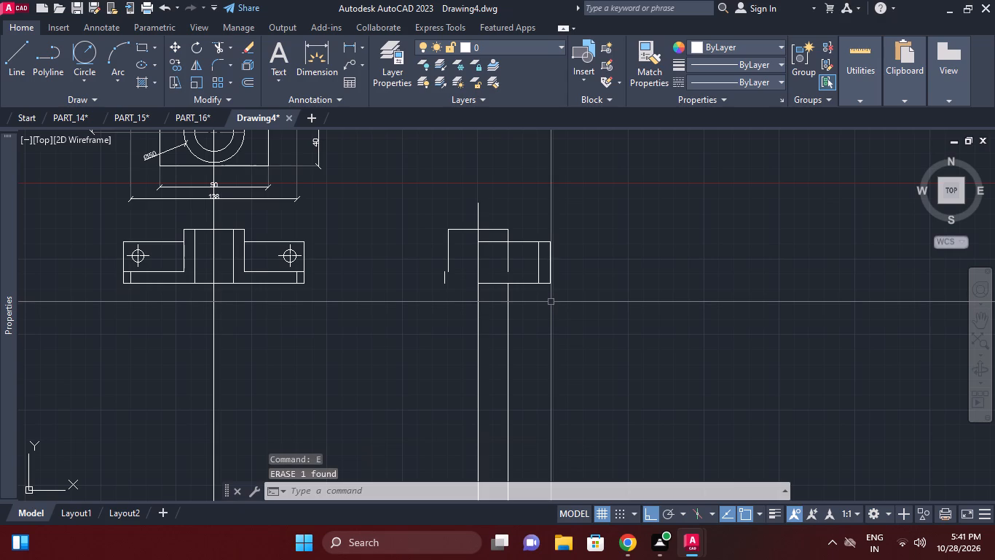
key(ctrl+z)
Trim the flange-top line beyond the side view's right vertical edge, using that edge as the cutting edge.
key(t)
key(r)
key(space)
click(551, 261)
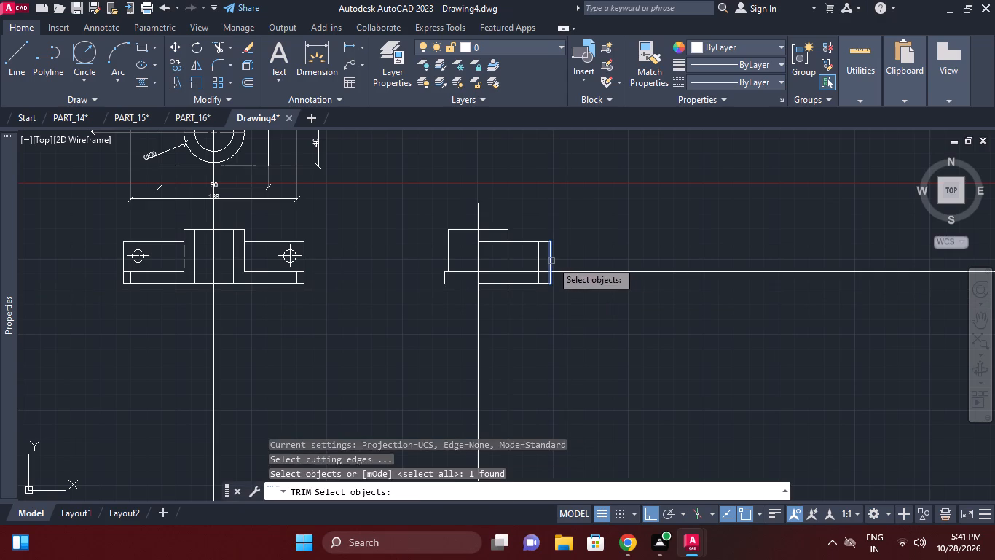
right_click(559, 261)
click(565, 273)
right_click(569, 271)
click(619, 289)
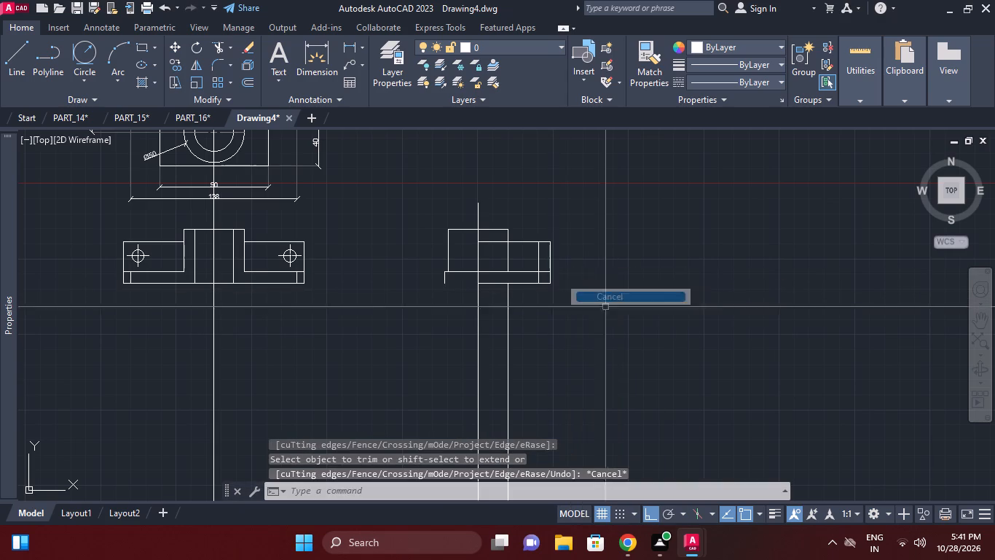
Offset the side view's bottom horizontal line 56 downward.
scroll(549, 314, up, 1)
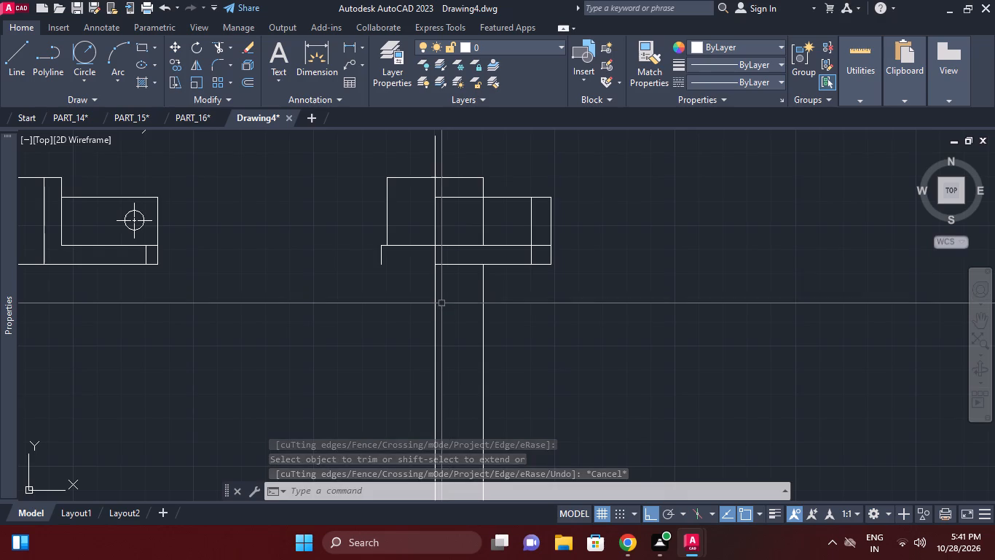
middle_drag(447, 296, 495, 251)
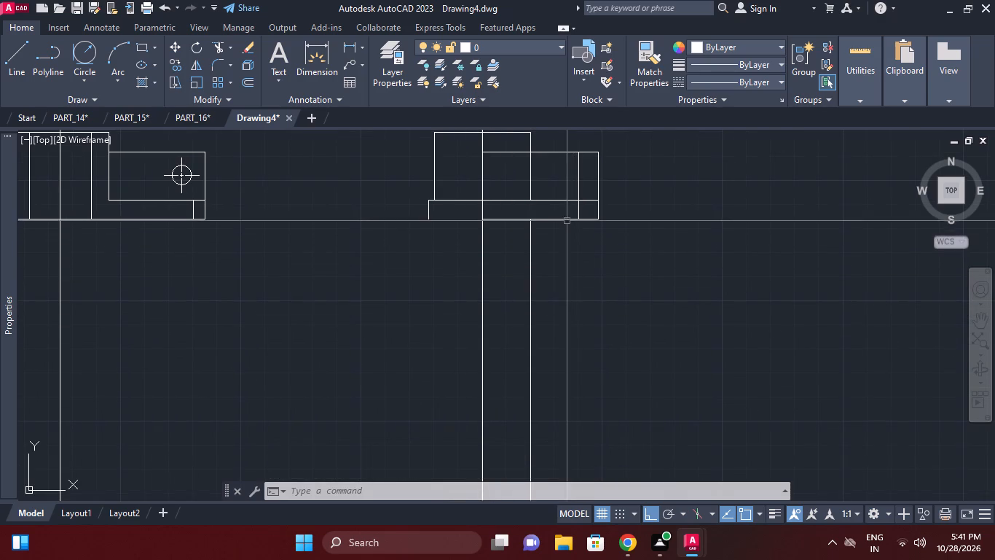
click(566, 219)
right_click(657, 270)
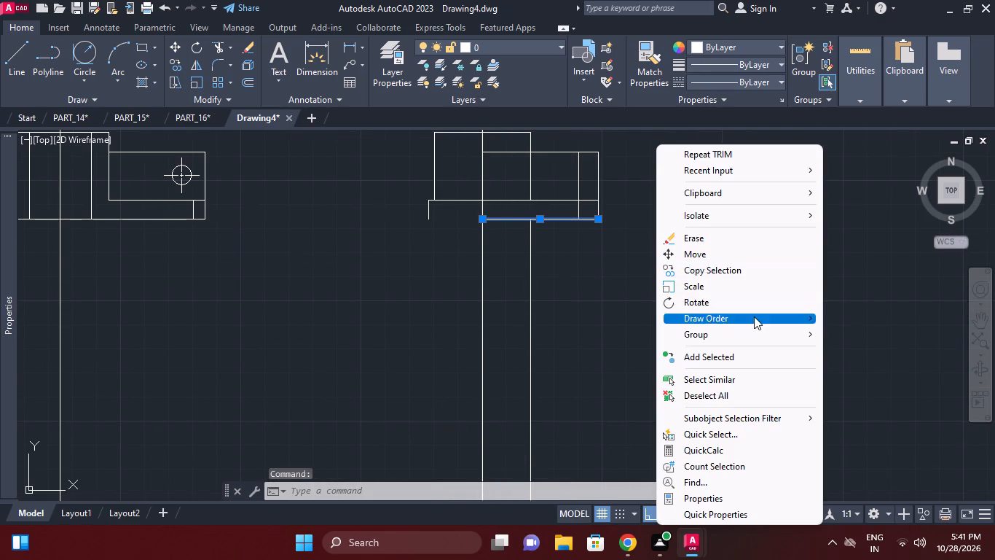
click(913, 254)
click(868, 249)
click(243, 80)
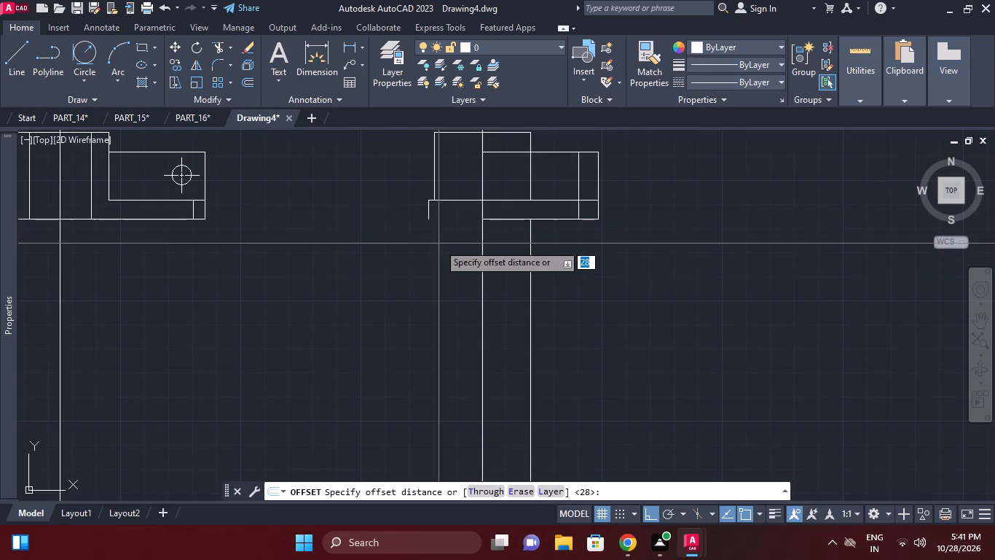
text(56)
key(Return)
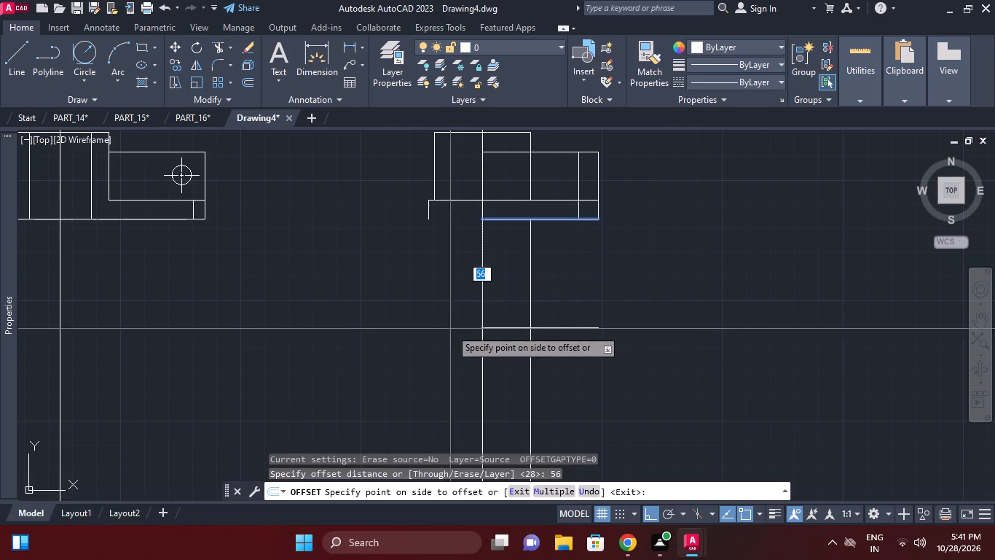
click(450, 329)
right_click(645, 329)
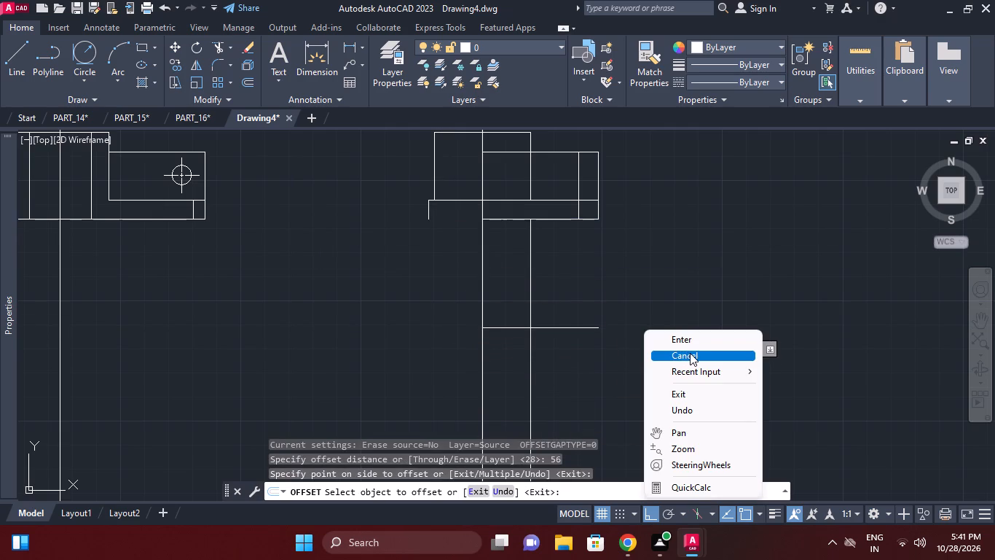
click(717, 351)
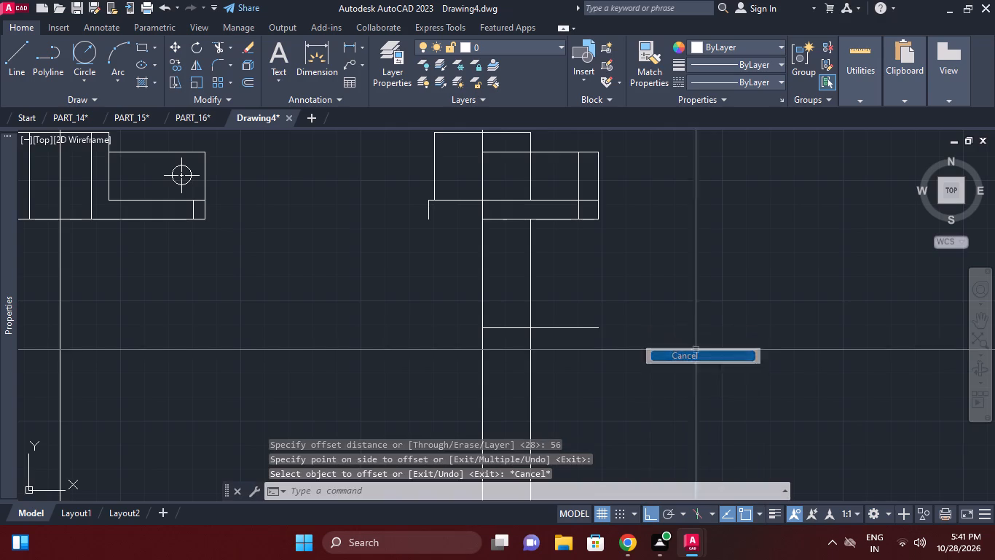
Draw a circle of diameter 38 centred where the offset line meets the side view's middle vertical line.
text(c)
key(space)
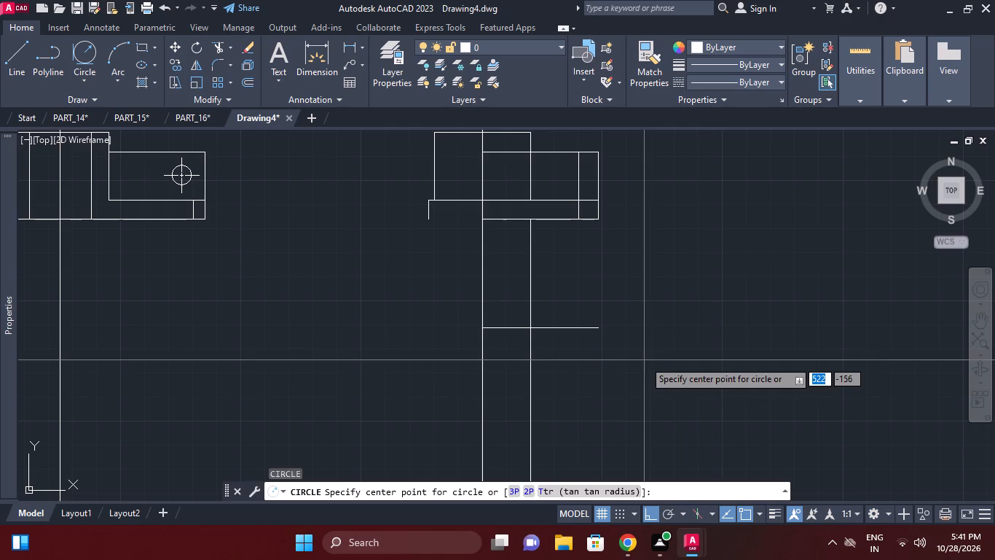
click(483, 328)
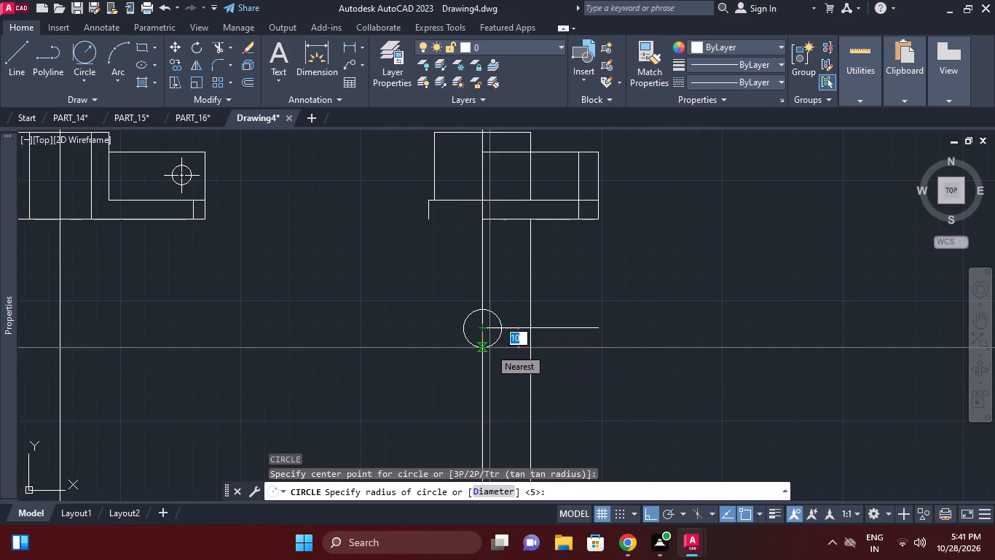
text(d)
key(space)
text(38)
key(Return)
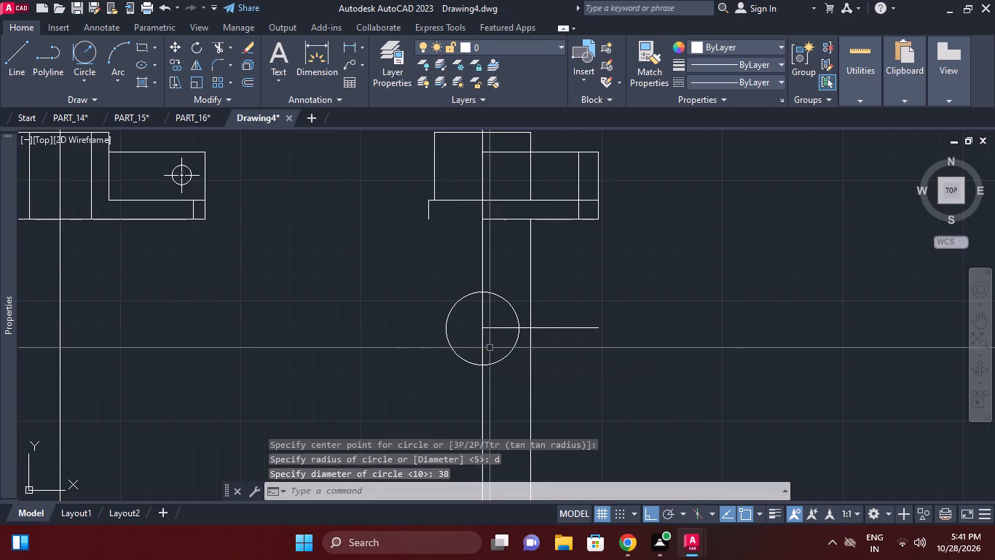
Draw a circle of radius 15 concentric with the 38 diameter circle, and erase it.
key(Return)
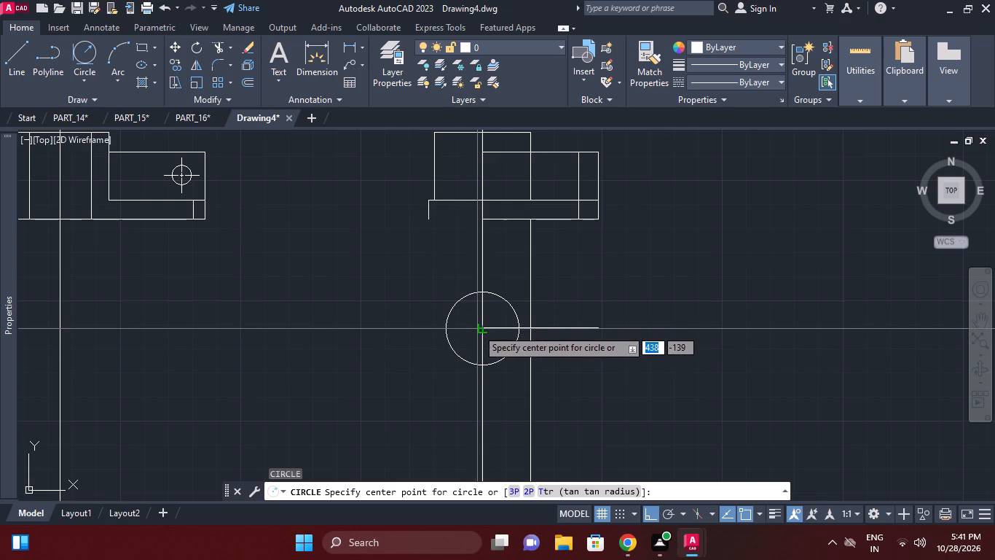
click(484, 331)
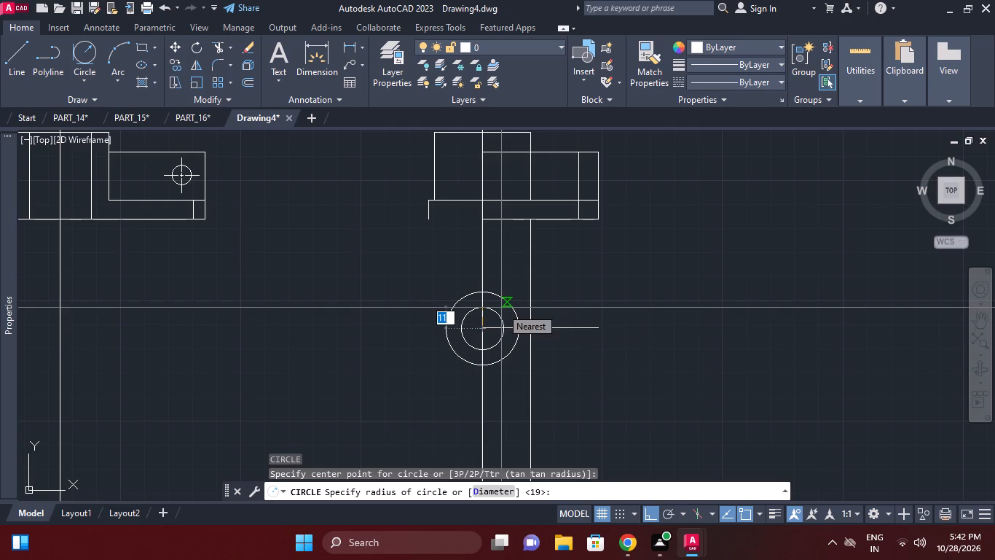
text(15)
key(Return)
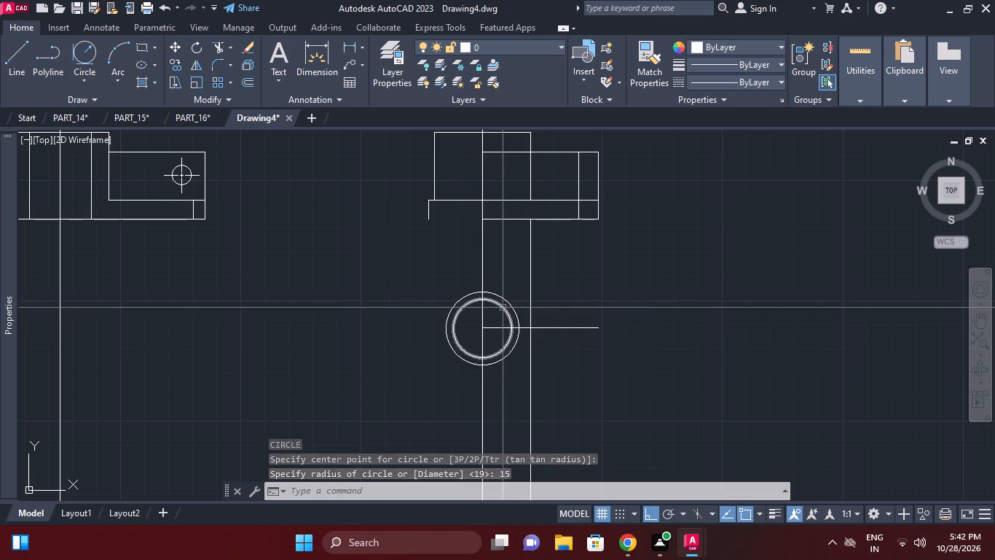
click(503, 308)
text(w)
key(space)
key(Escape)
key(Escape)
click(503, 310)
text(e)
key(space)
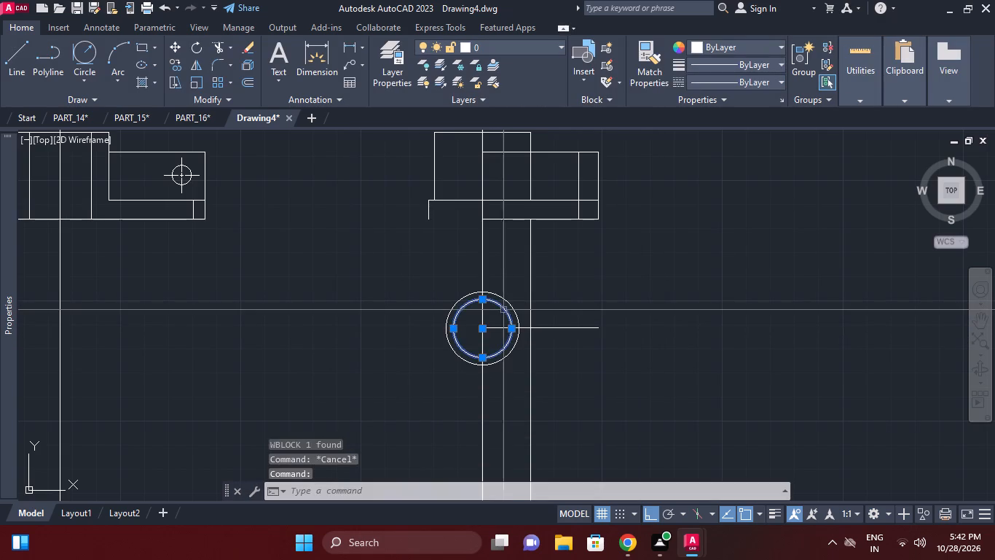
Draw a circle of diameter 20 concentric with the 38 diameter circle.
key(c)
key(space)
click(483, 328)
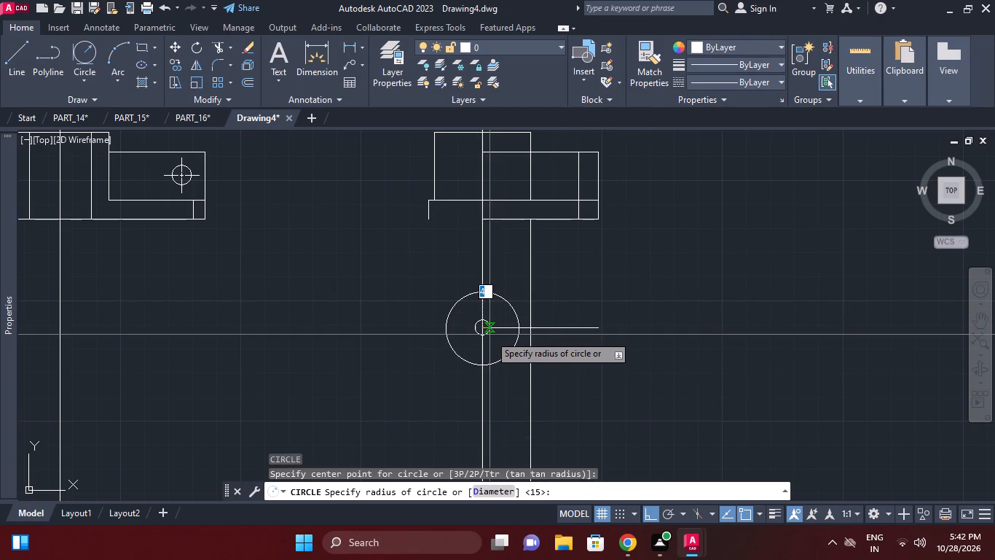
text(d)
key(space)
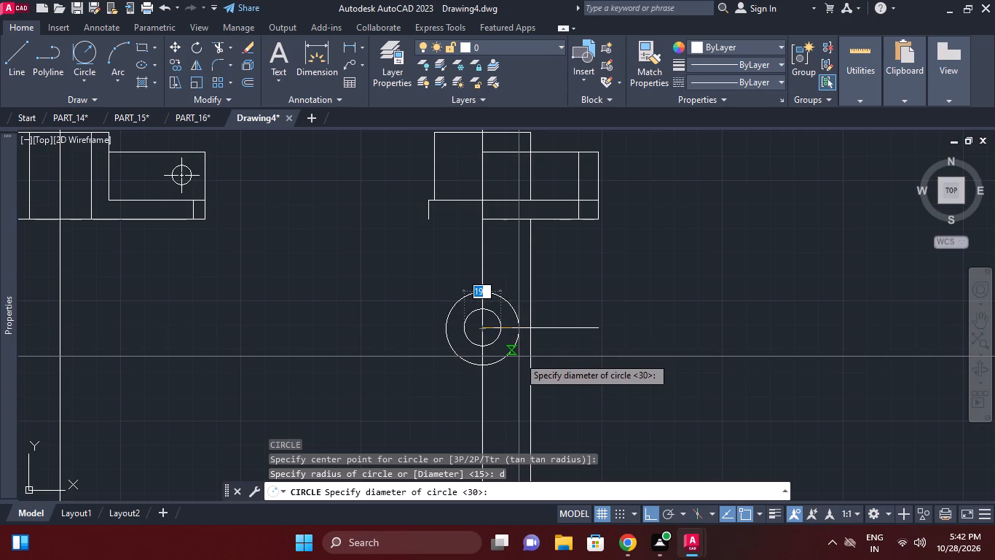
text(20)
key(Return)
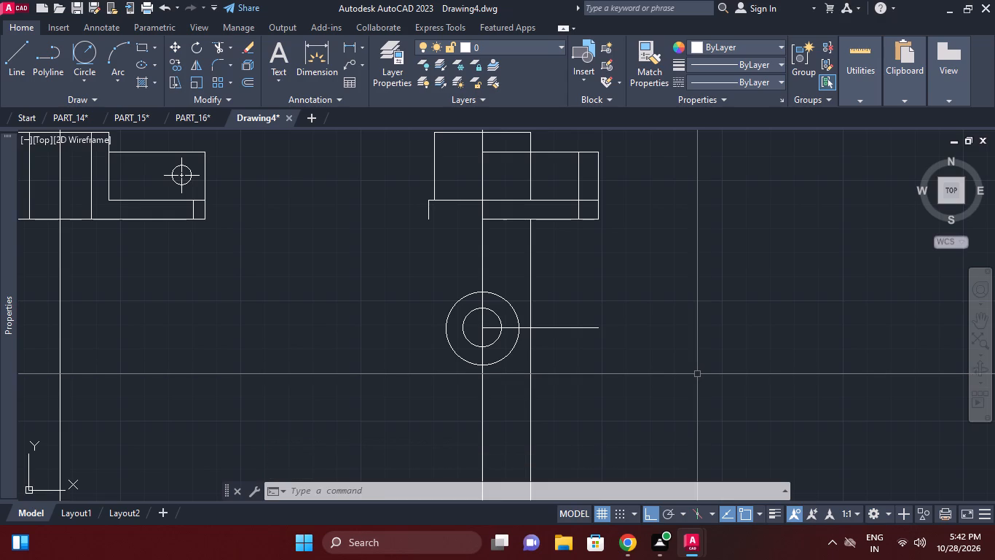
key(Escape)
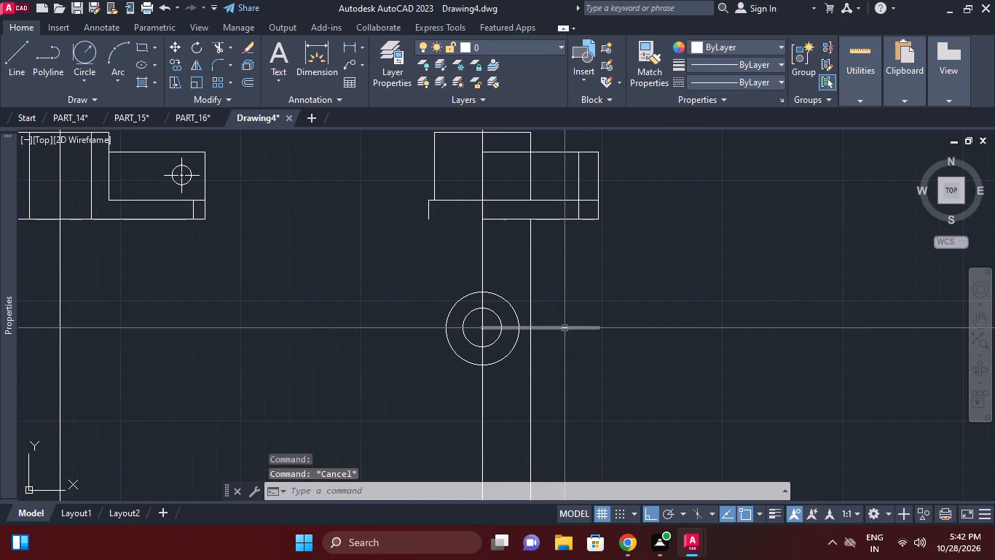
Erase the horizontal offset line through the circles and the outer vertical projection line below the side view.
click(565, 327)
text(e)
key(space)
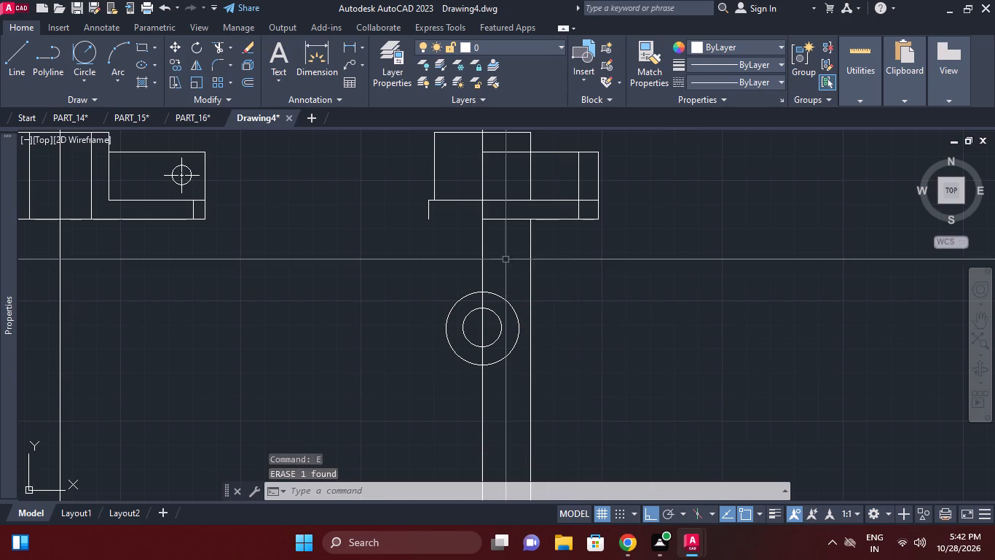
middle_drag(577, 273, 577, 291)
click(533, 254)
click(529, 252)
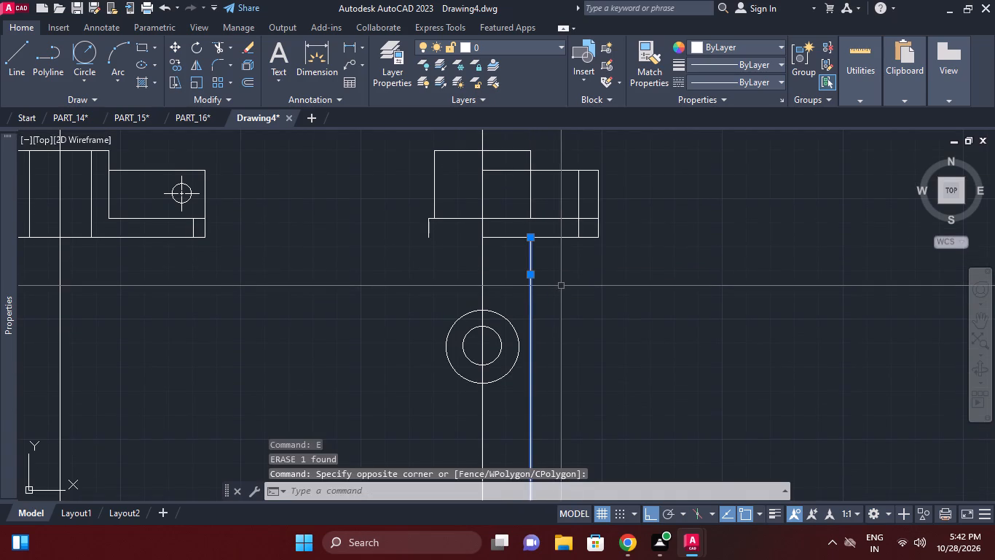
text(e)
key(space)
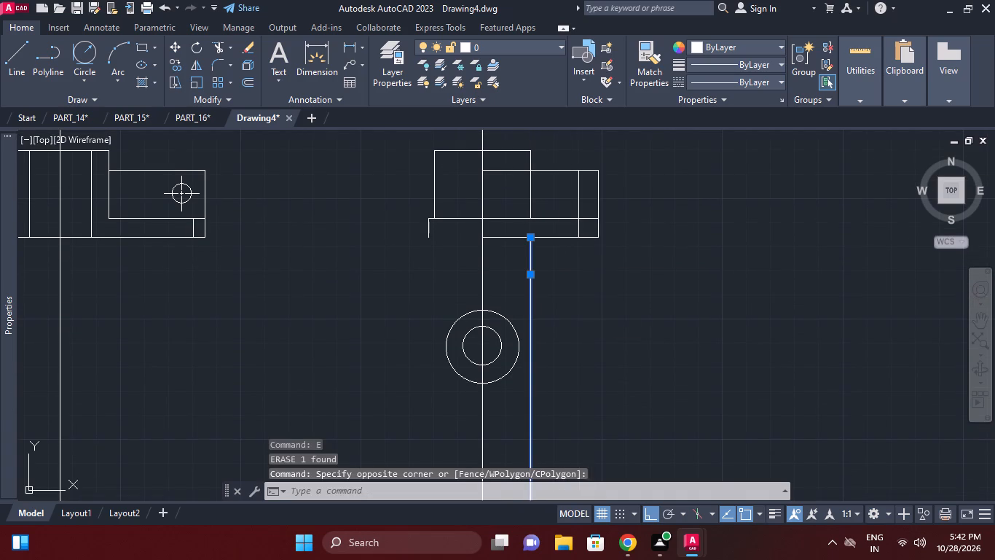
Offset the vertical line through the circles' centre 33 to the right.
scroll(583, 319, down, 1)
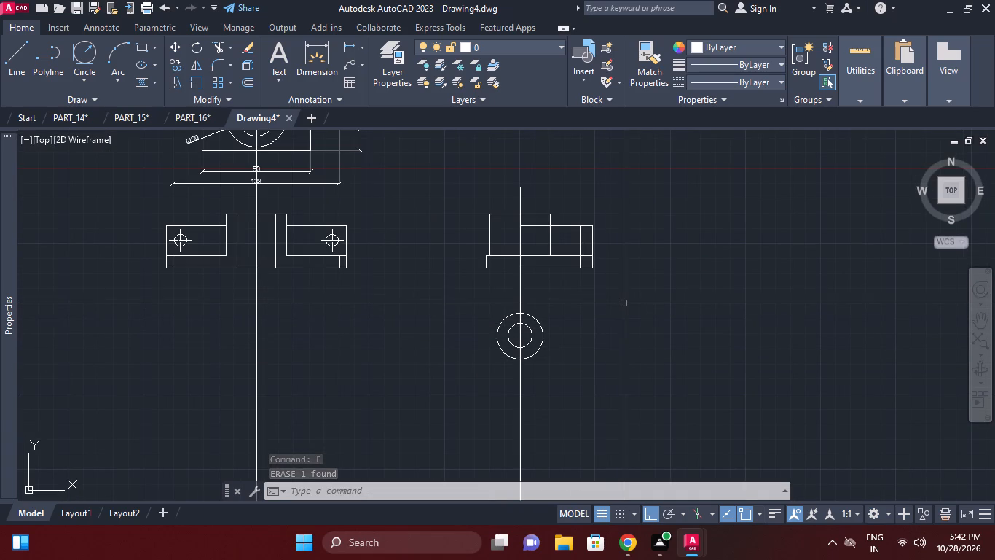
text(o)
key(space)
text(33)
key(Return)
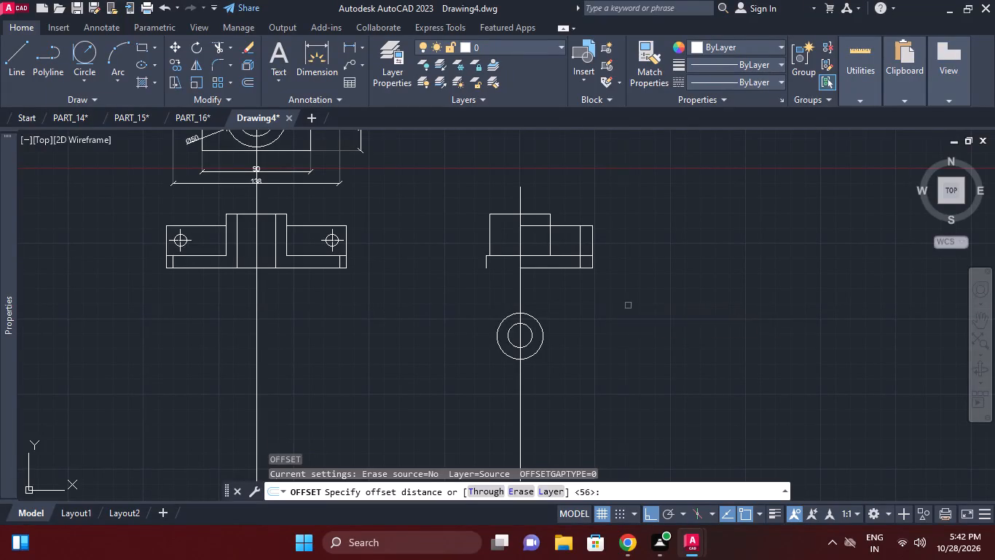
click(519, 285)
click(592, 284)
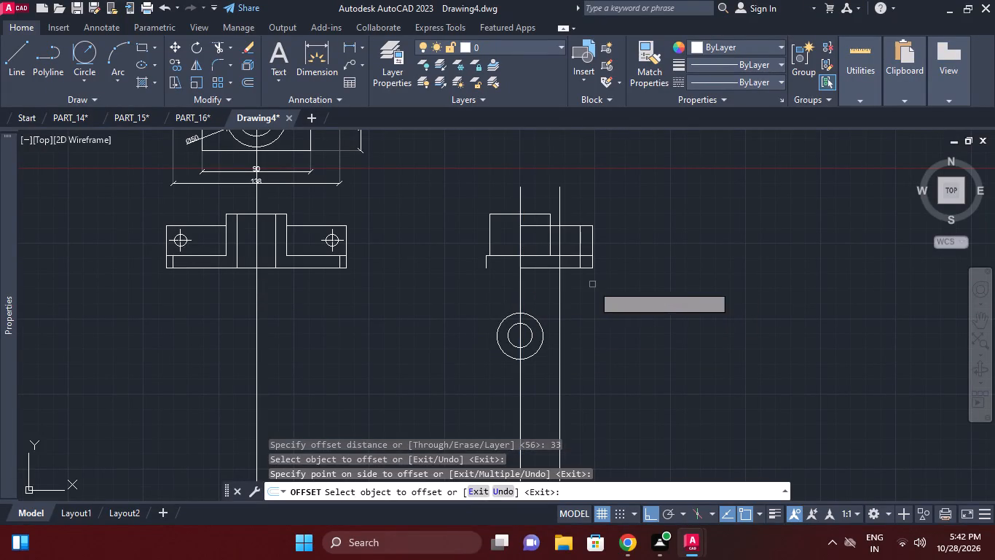
key(Escape)
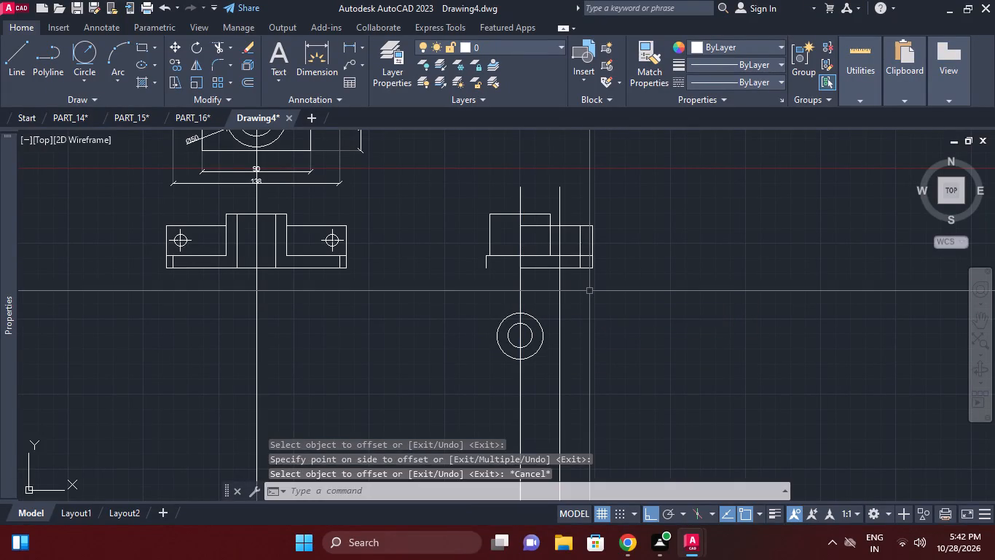
Draw a slanted line from the 38 diameter circle's right quadrant to where the offset vertical line meets the side view's bottom edge.
key(l)
key(space)
click(543, 337)
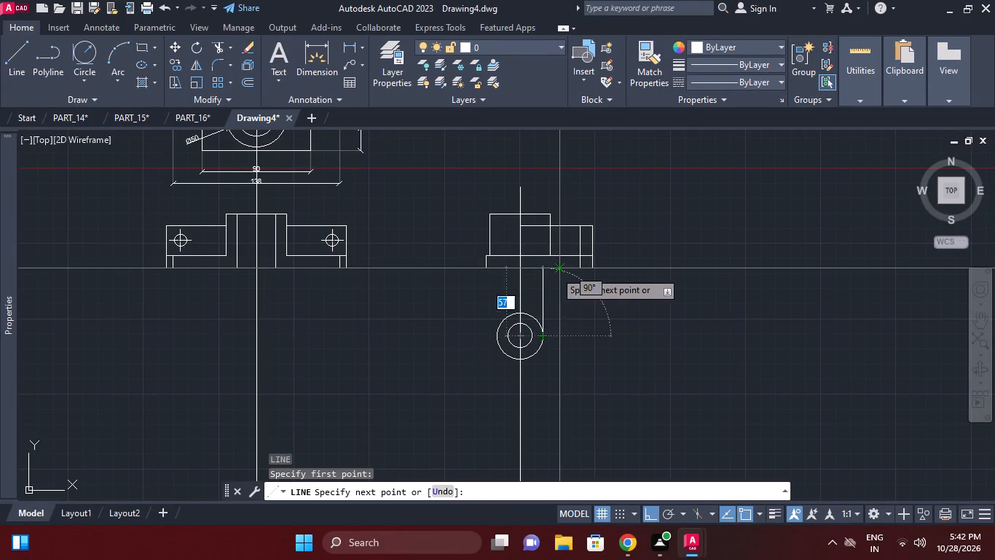
click(555, 271)
key(Escape)
Erase the vertical offset line to the right of the circles' centre line.
click(557, 290)
key(Escape)
click(559, 291)
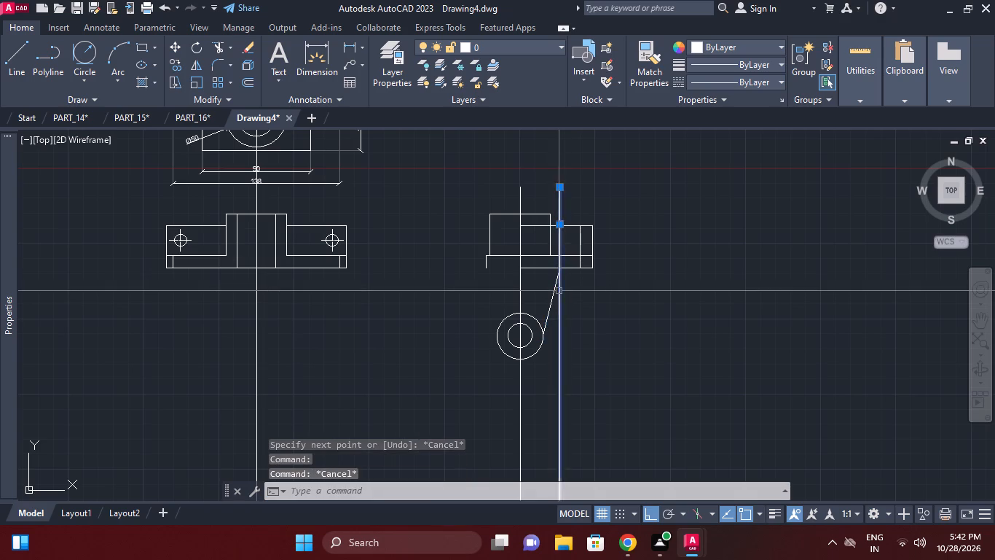
key(e)
key(space)
key(Escape)
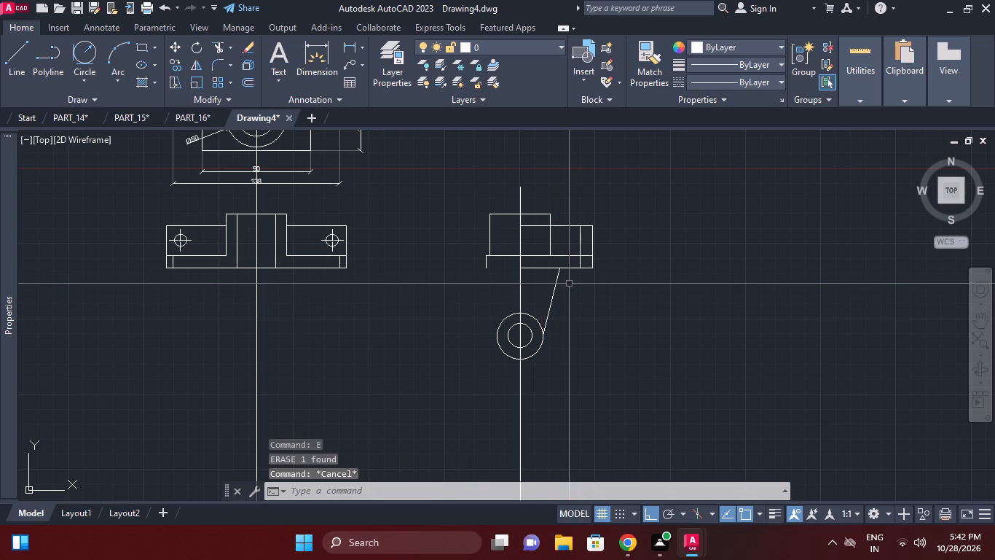
Draw a radius 25 circle tangent to the slanted line and the side view's bottom edge.
click(93, 47)
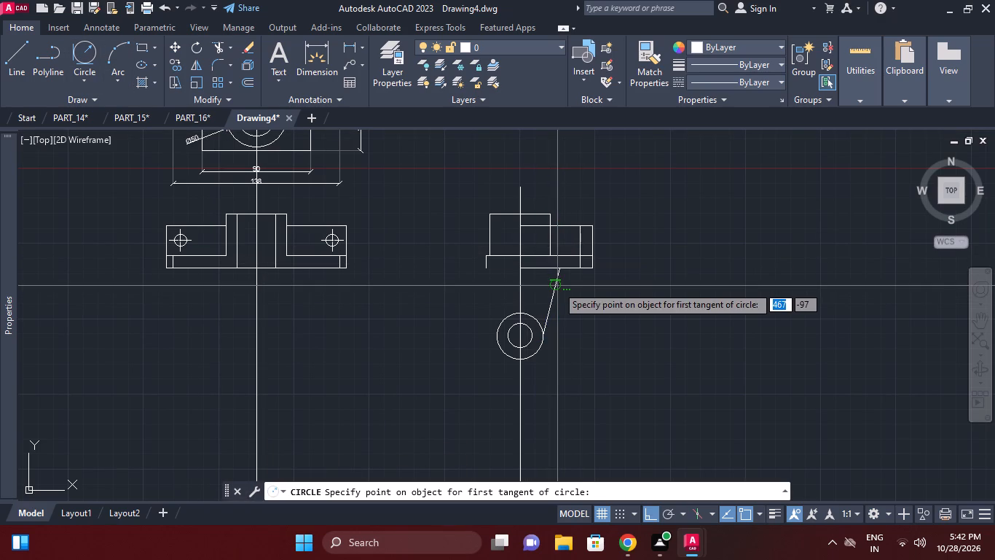
click(557, 286)
click(571, 270)
key(2)
key(5)
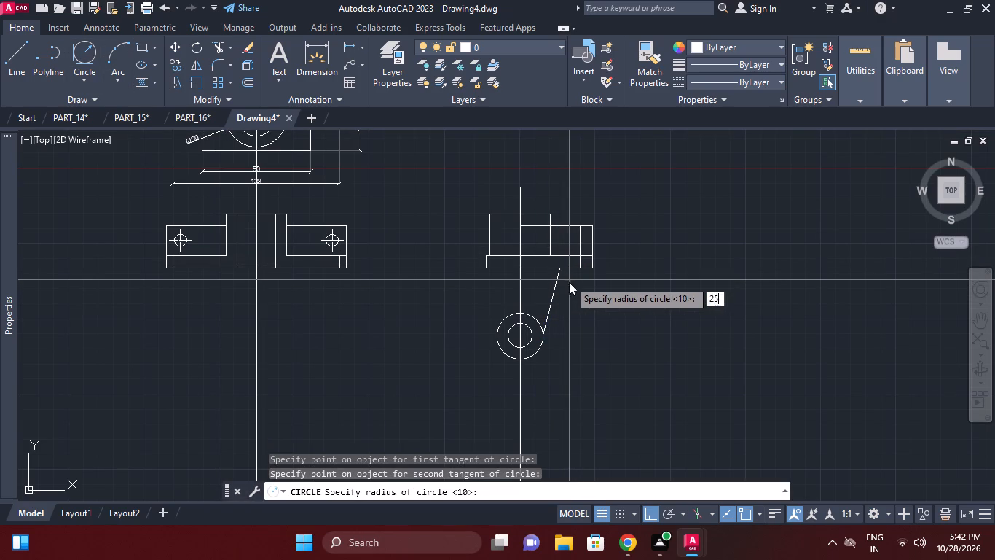
key(Return)
Trim the radius 25 circle to the arc between the slanted line and the side view's bottom edge.
scroll(557, 281, up, 2)
text(tr)
key(space)
key(space)
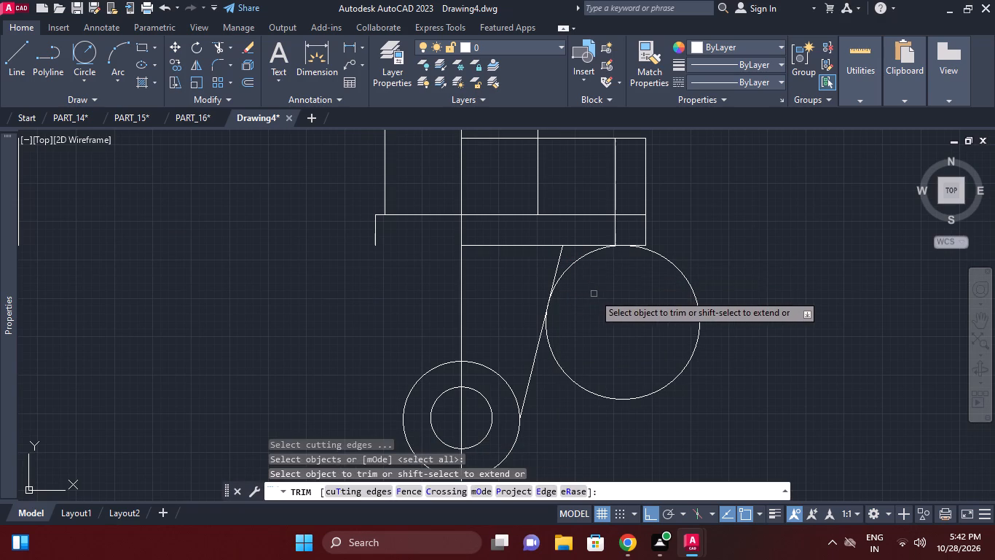
click(675, 267)
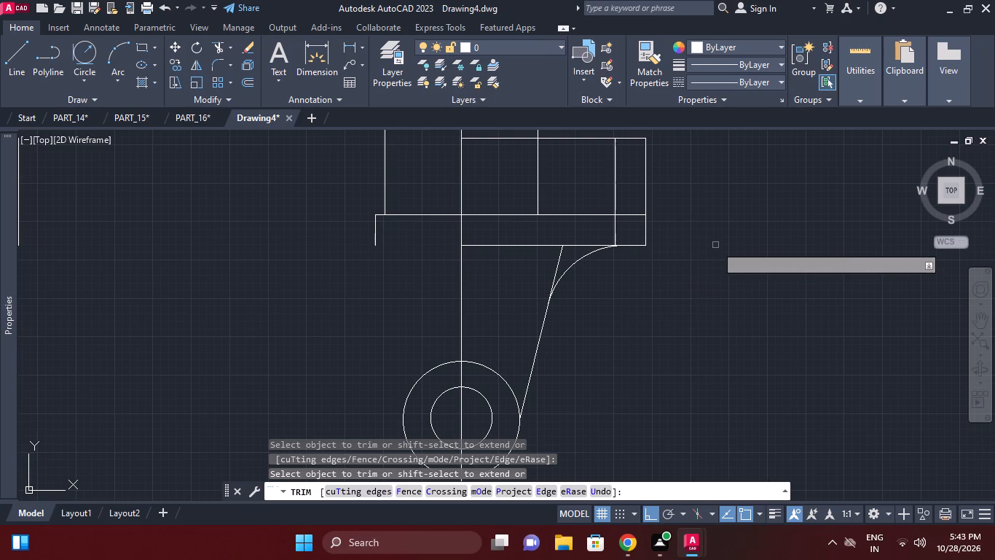
scroll(613, 242, up, 9)
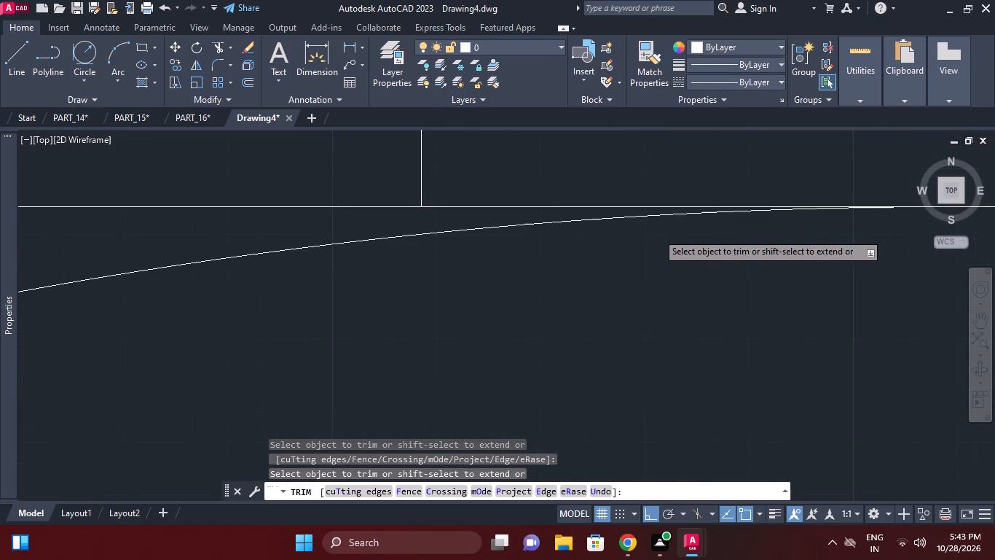
scroll(738, 219, up, 3)
scroll(738, 219, down, 1)
middle_drag(714, 221, 497, 264)
scroll(530, 265, down, 1)
scroll(744, 259, up, 2)
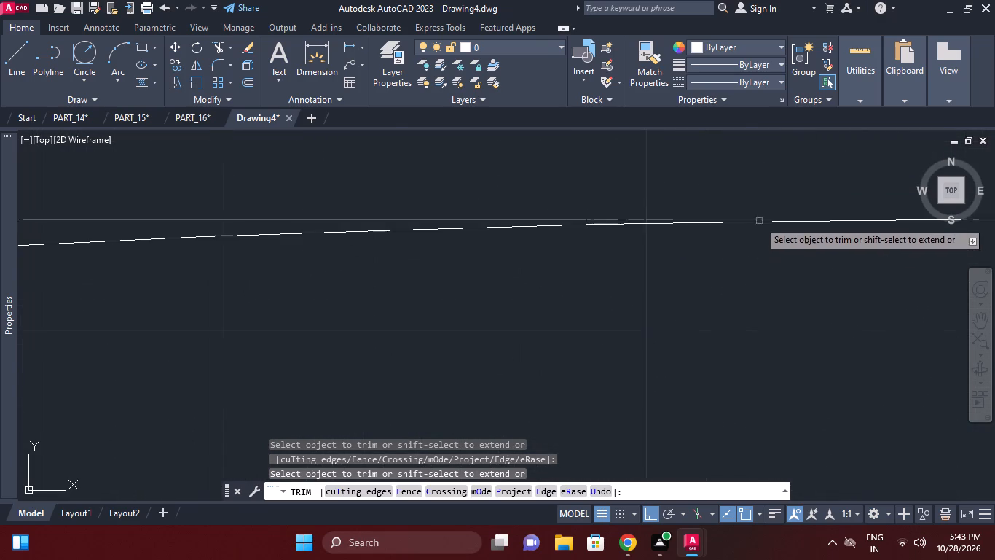
scroll(759, 221, up, 3)
scroll(759, 221, down, 15)
key(Escape)
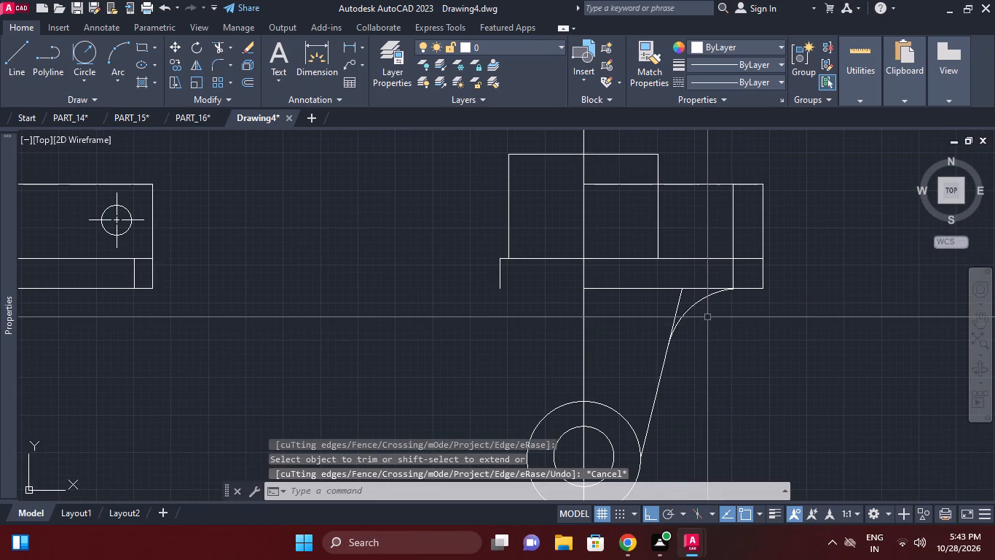
Break the slanted line at the point where it meets the radius 25 arc.
scroll(712, 318, down, 2)
middle_click(715, 329)
scroll(700, 330, up, 1)
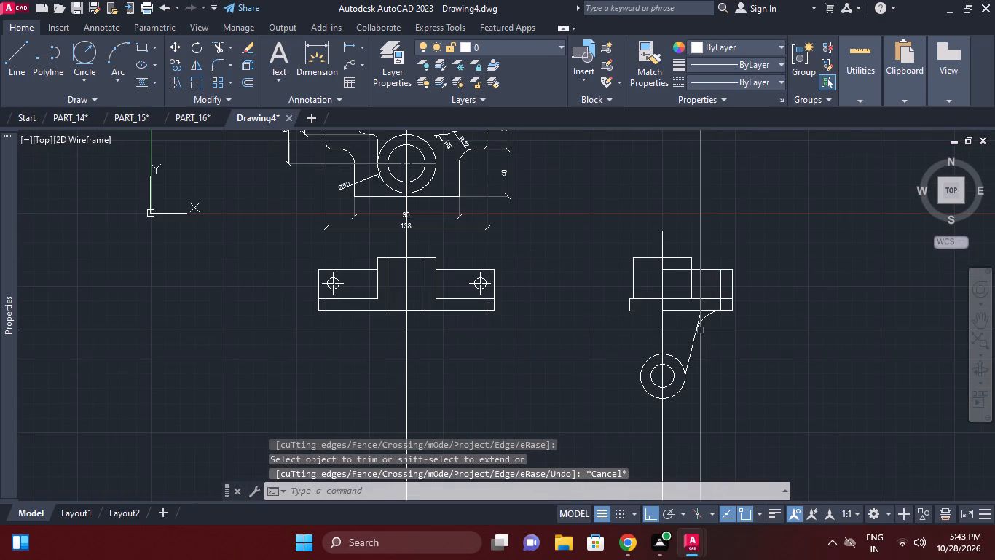
scroll(700, 330, up, 1)
click(701, 306)
key(Escape)
click(699, 300)
key(Escape)
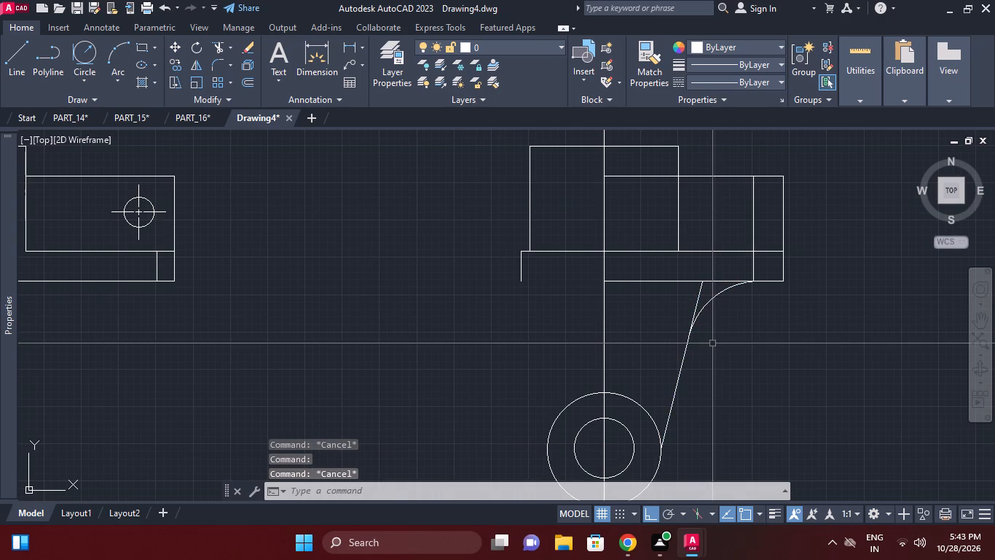
key(b)
key(r)
click(768, 428)
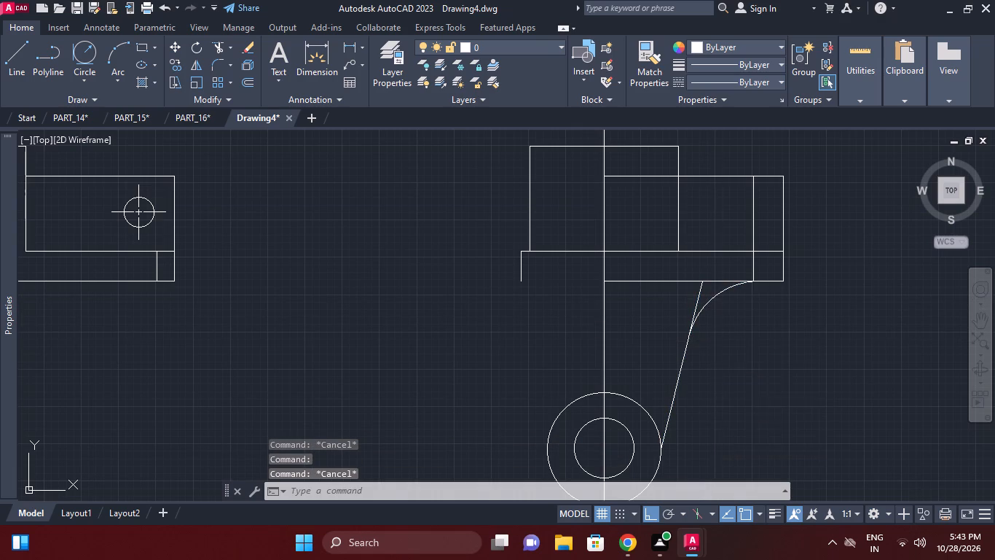
scroll(693, 309, up, 1)
click(701, 307)
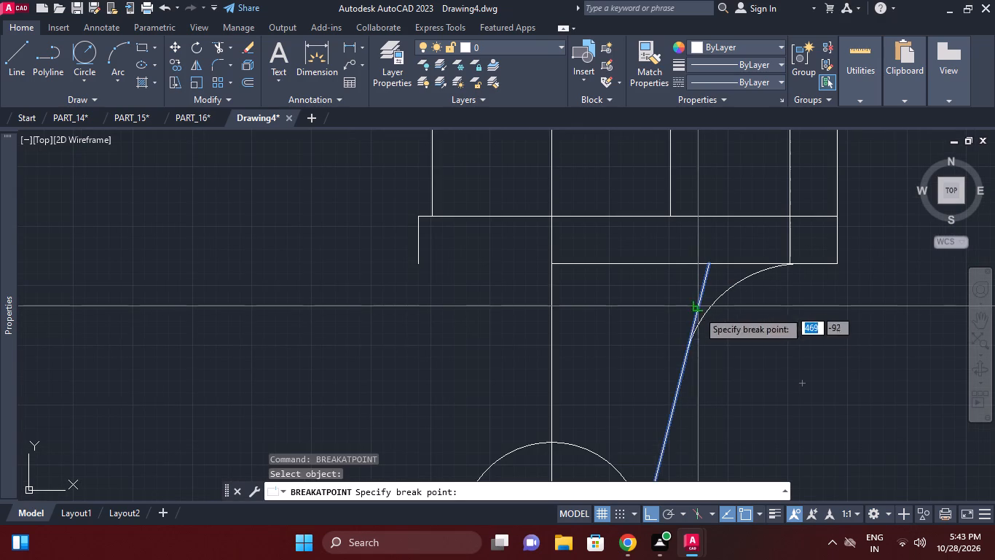
click(690, 340)
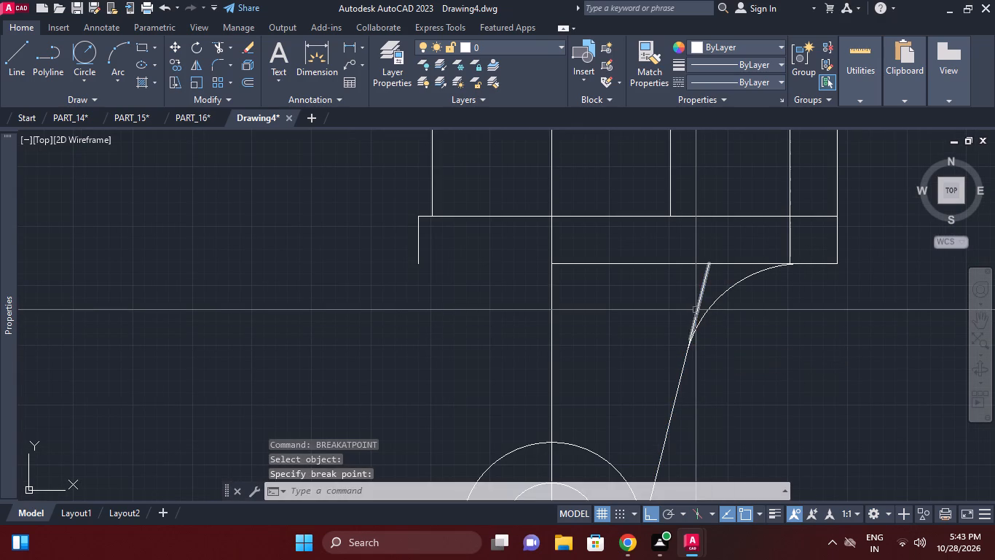
Set the colour of the short line segment above the arc's tangent point to 8.
click(699, 308)
click(526, 43)
click(741, 52)
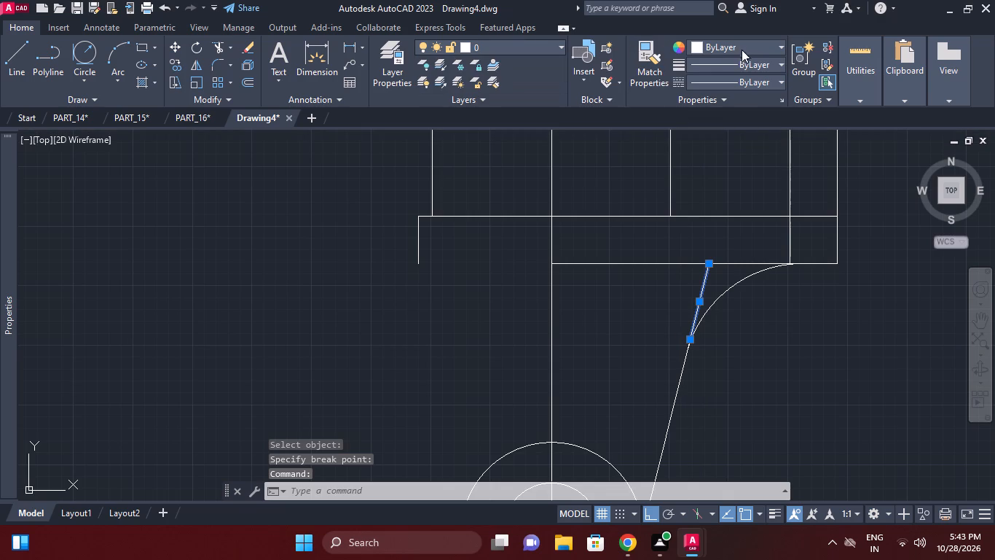
click(741, 47)
click(798, 186)
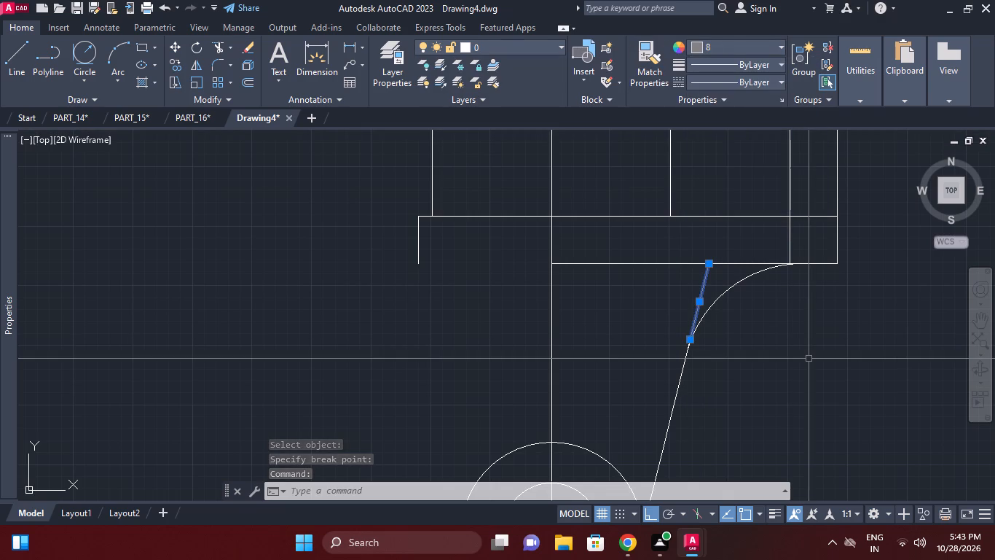
key(Escape)
Draw a line from the lower end of the side view's short left edge, tangent to the 38 diameter circle's left side.
scroll(807, 359, down, 1)
middle_drag(807, 359, 789, 360)
scroll(784, 357, down, 1)
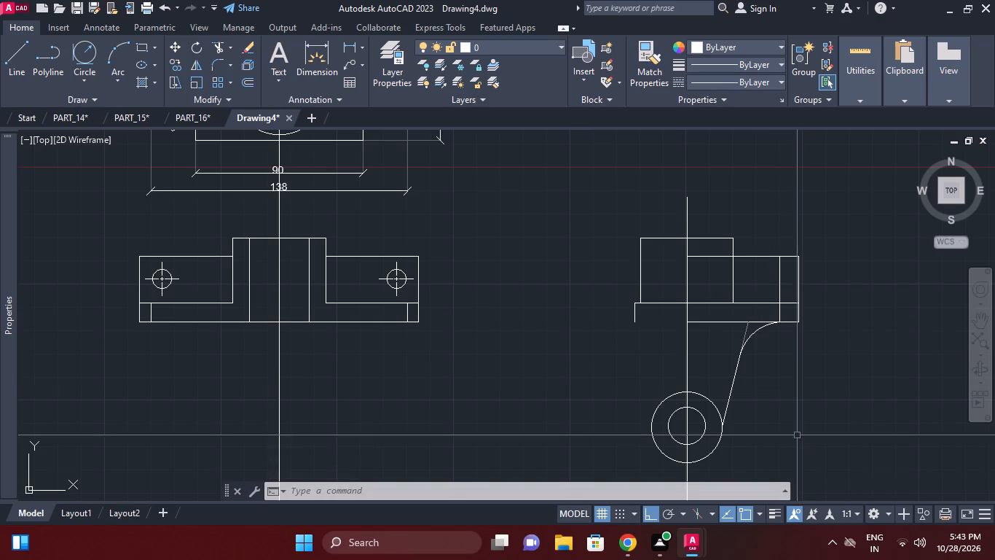
text(l)
key(space)
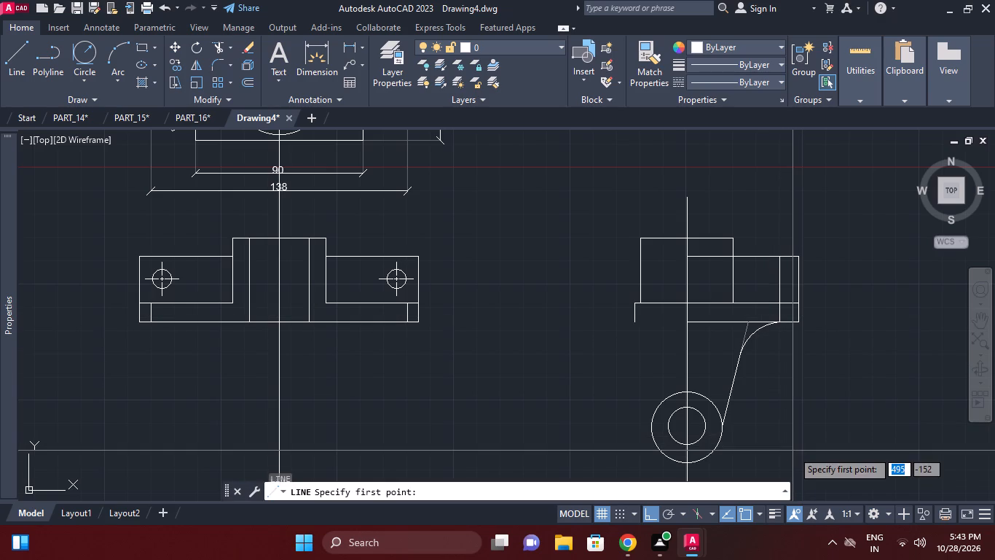
click(630, 323)
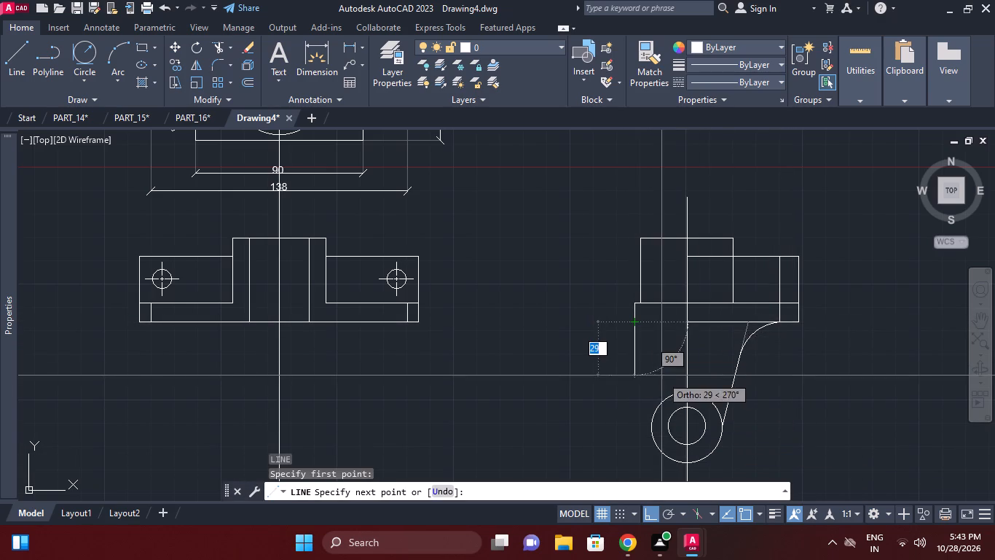
ctrl+right_click(656, 364)
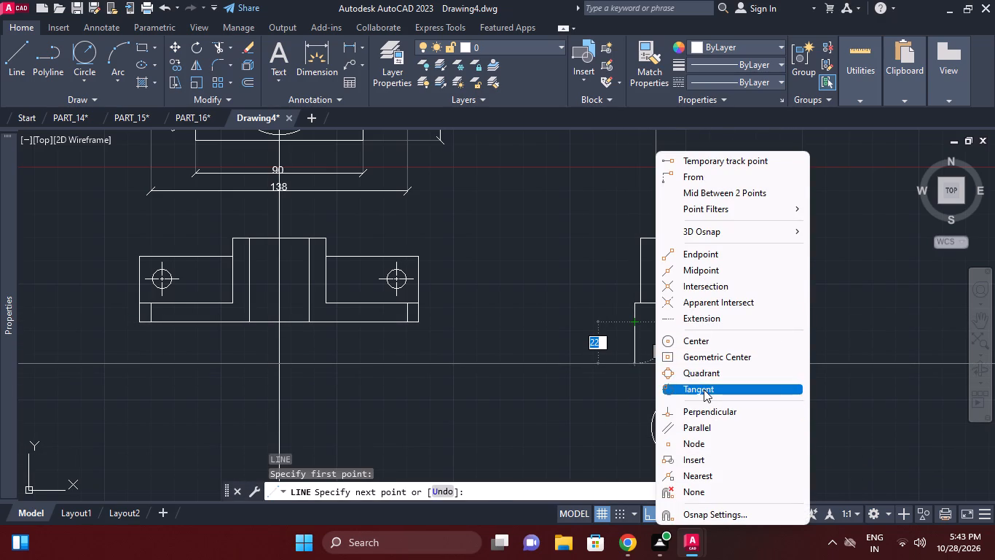
click(704, 389)
click(653, 410)
key(Escape)
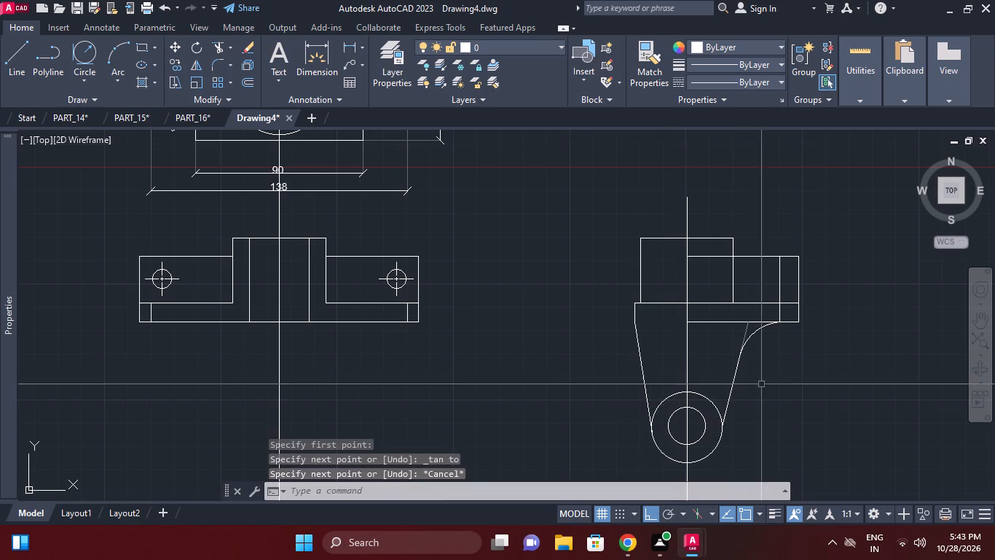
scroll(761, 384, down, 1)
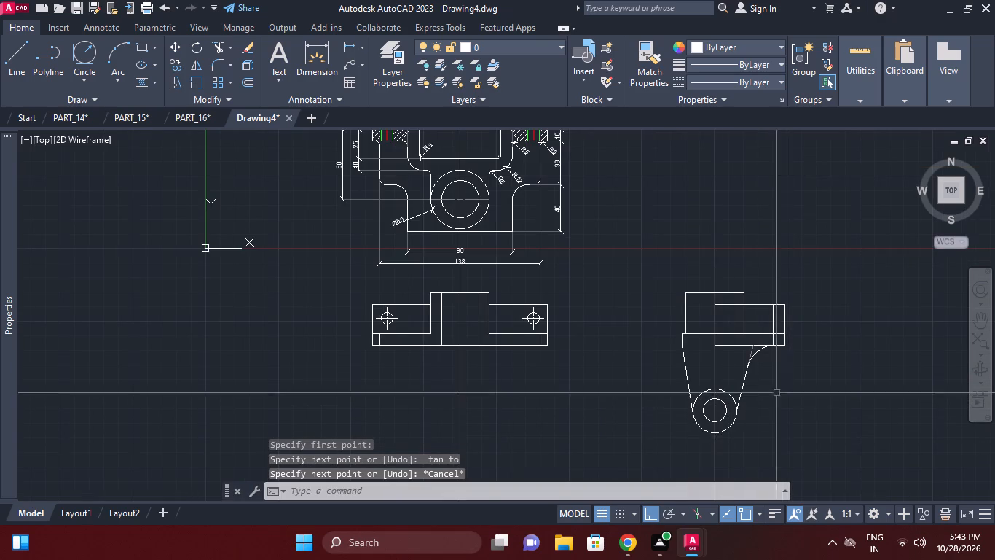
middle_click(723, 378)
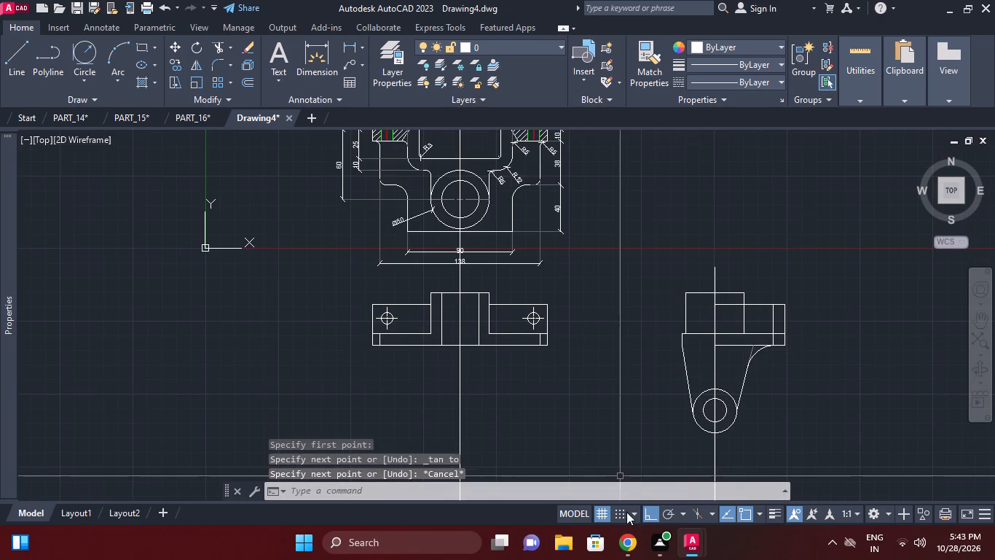
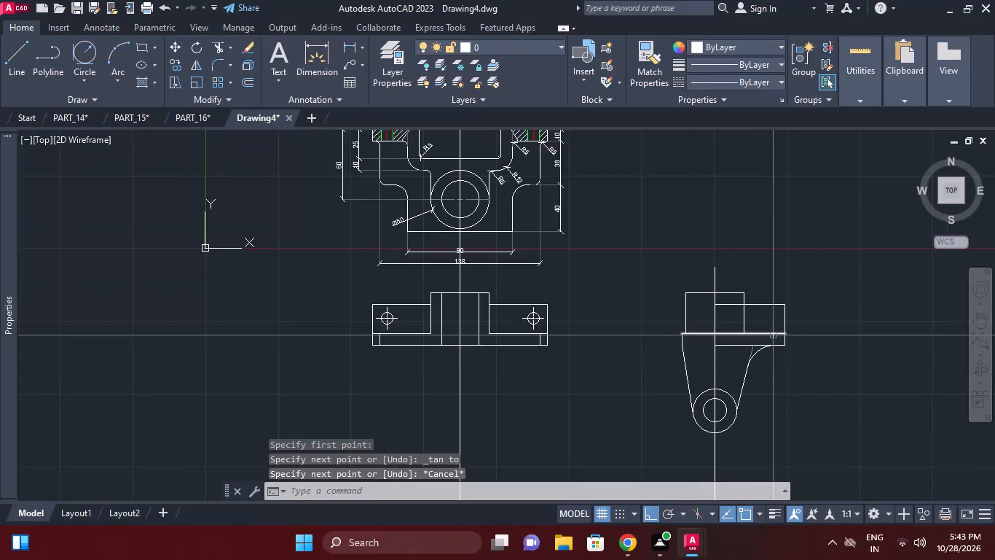
Draw a short horizontal line across the side view's vertical centreline, just below the 38 diameter circle.
scroll(784, 354, up, 1)
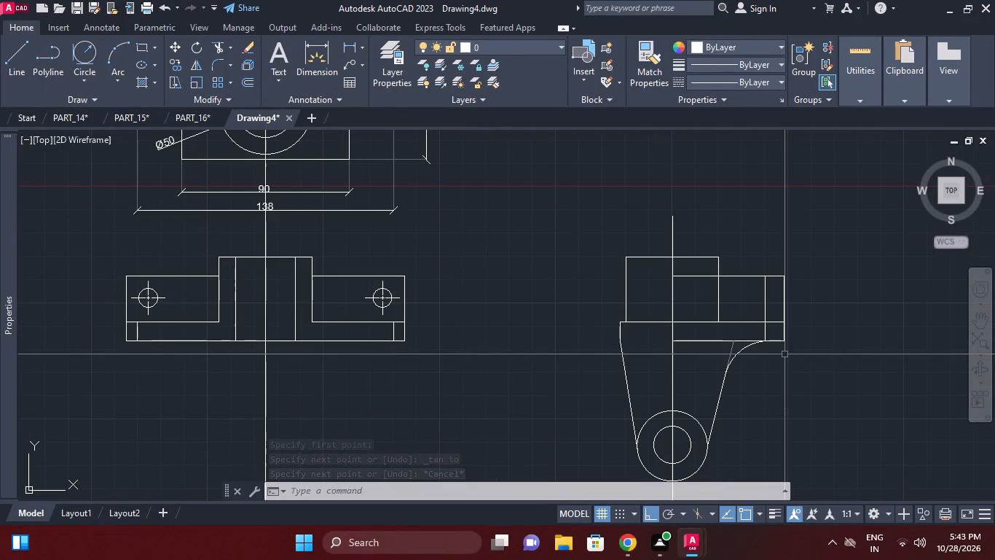
scroll(709, 360, down, 1)
middle_drag(706, 357, 699, 339)
middle_drag(695, 416, 699, 365)
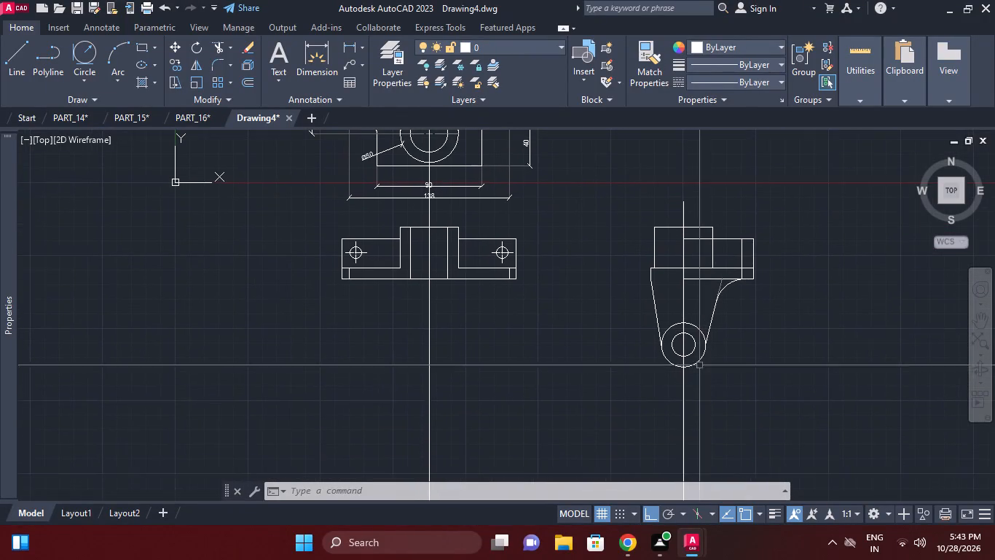
scroll(699, 388, up, 1)
key(l)
key(space)
click(650, 387)
click(694, 381)
key(Escape)
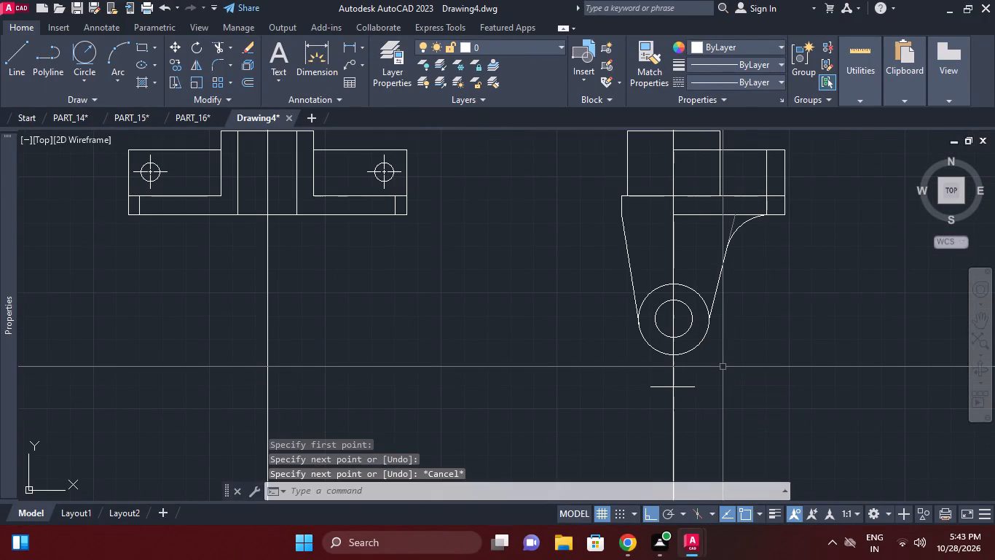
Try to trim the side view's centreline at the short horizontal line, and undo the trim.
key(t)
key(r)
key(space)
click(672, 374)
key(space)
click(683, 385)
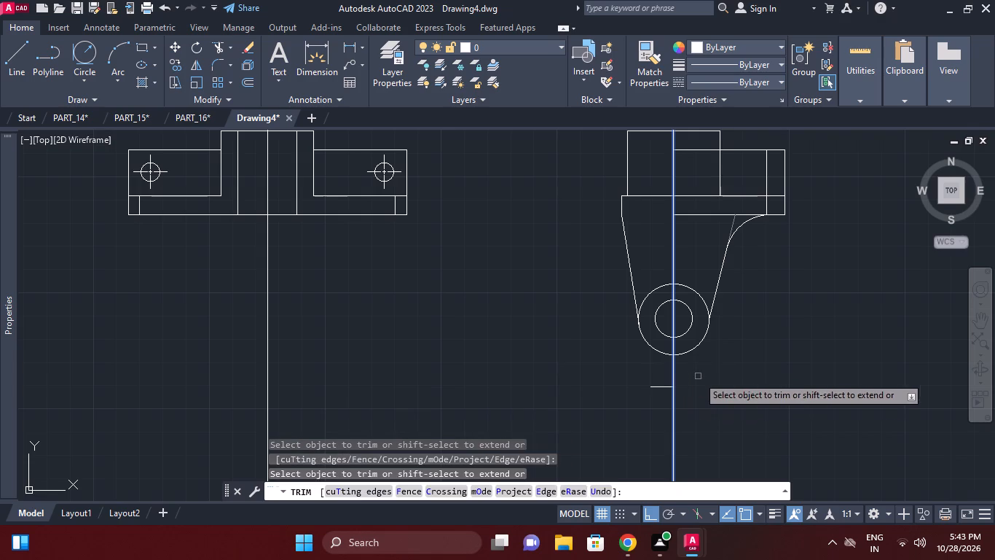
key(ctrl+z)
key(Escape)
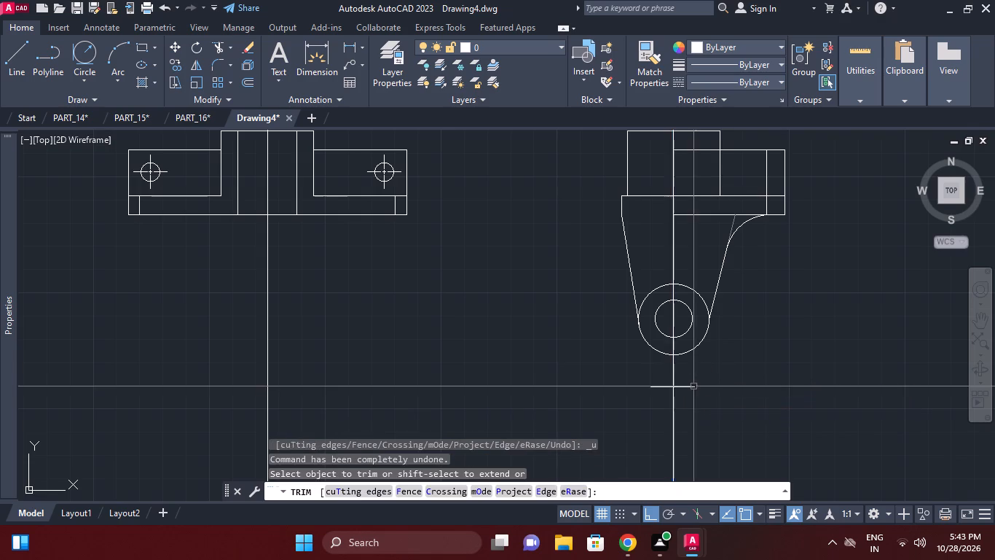
Trim off the part of the side view's vertical centreline that extends below the short horizontal line.
key(t)
text(r)
key(space)
click(680, 387)
key(space)
click(675, 407)
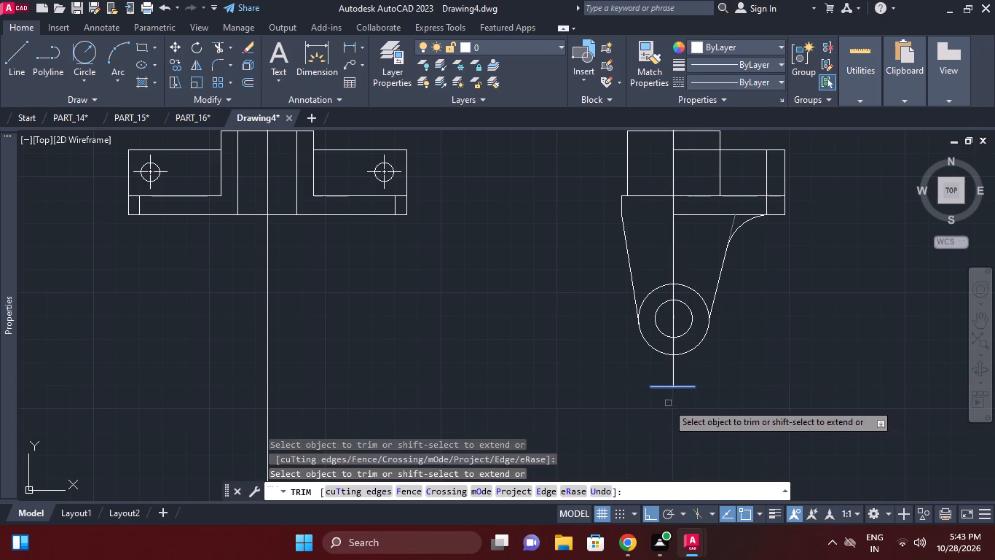
key(Escape)
scroll(704, 384, down, 1)
key(Escape)
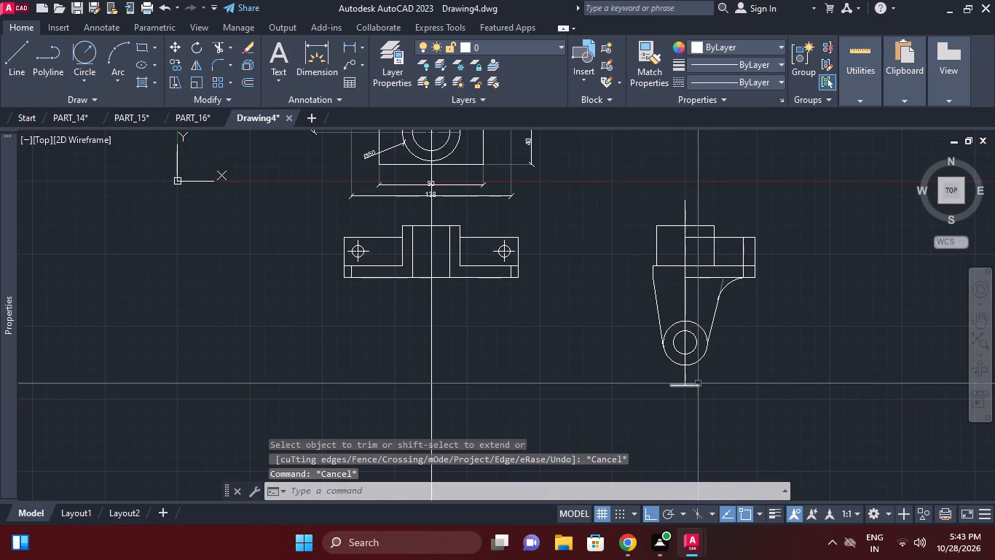
Erase the short horizontal line below the 38 diameter circle.
click(698, 384)
key(e)
key(space)
Match the properties of the short colour 8 line beside the arc onto the side view's vertical centreline.
scroll(721, 284, up, 2)
click(721, 284)
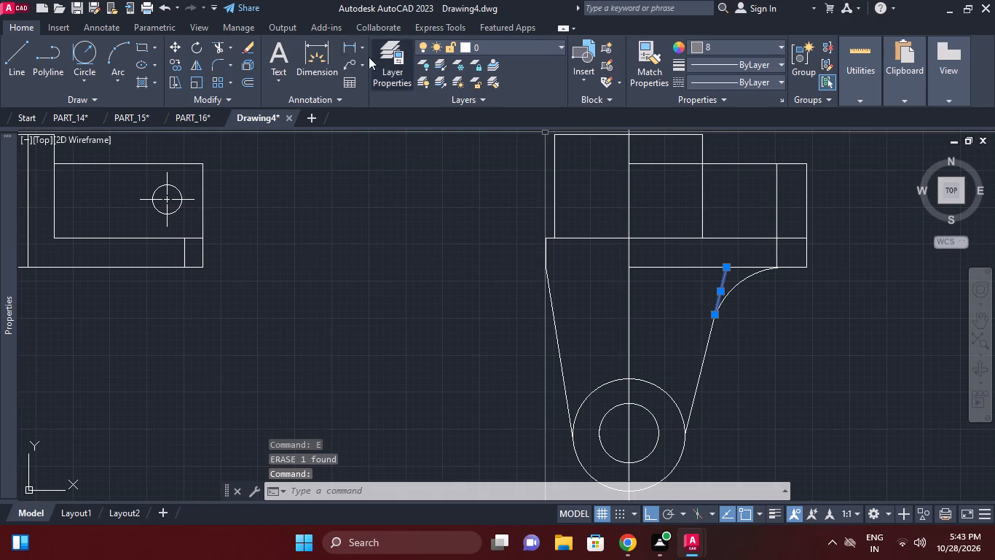
click(641, 59)
drag(654, 338, 647, 331)
click(613, 304)
right_click(613, 304)
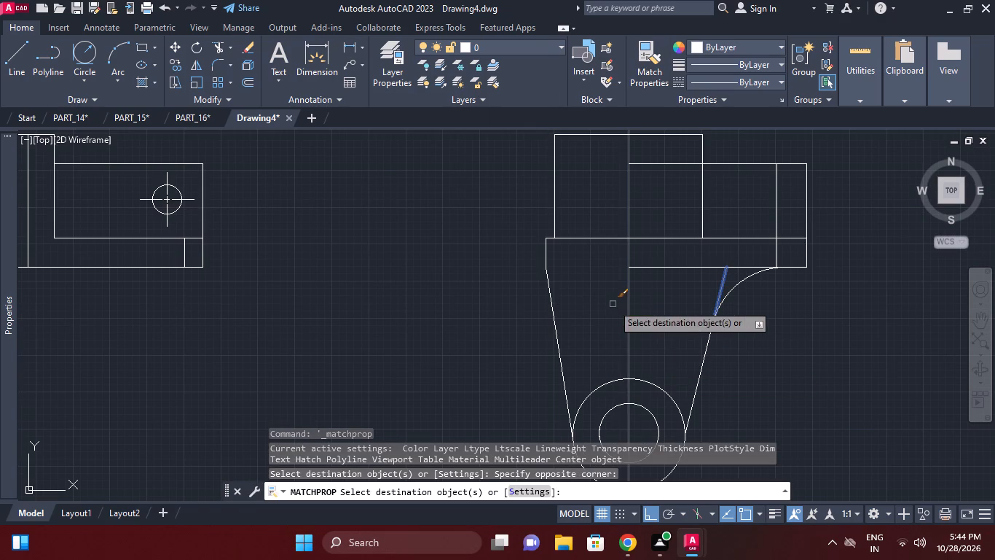
click(668, 312)
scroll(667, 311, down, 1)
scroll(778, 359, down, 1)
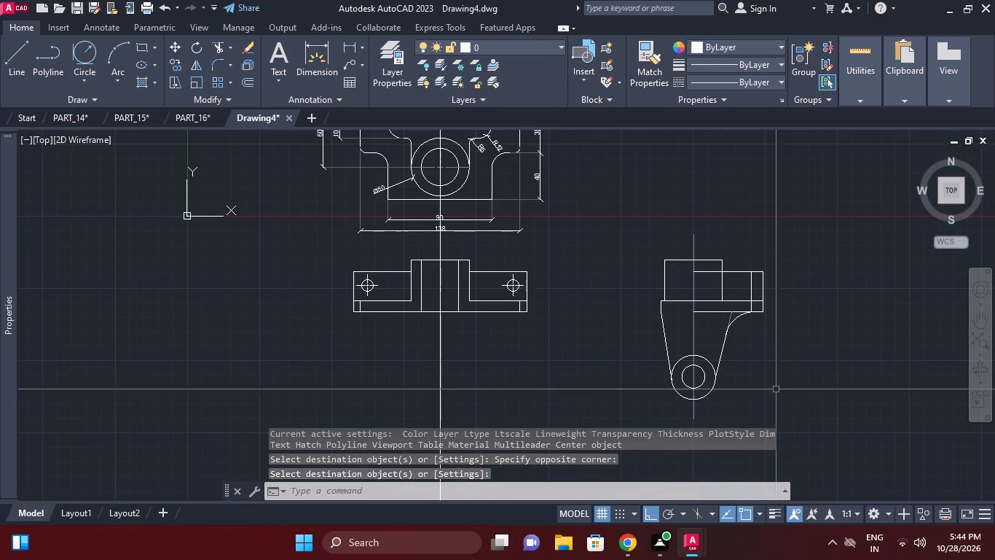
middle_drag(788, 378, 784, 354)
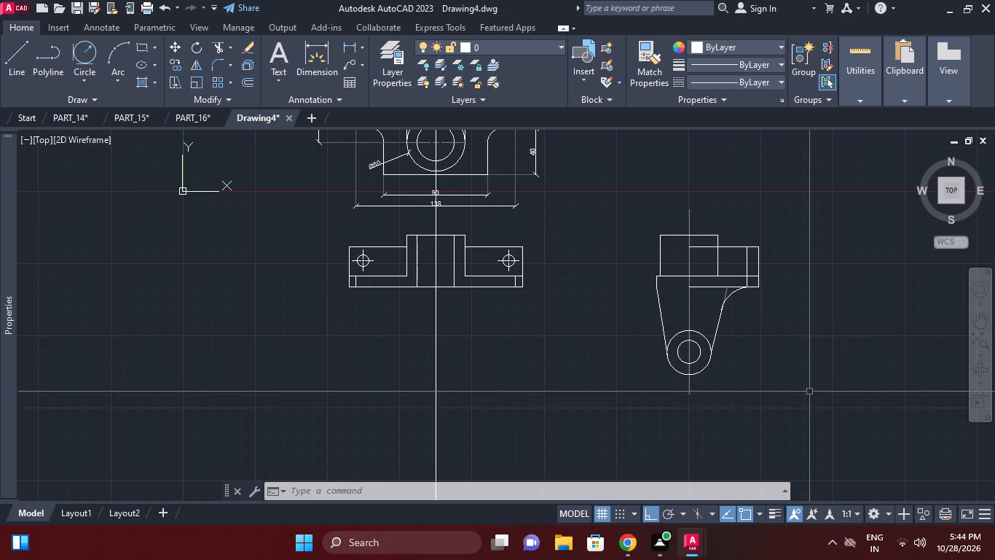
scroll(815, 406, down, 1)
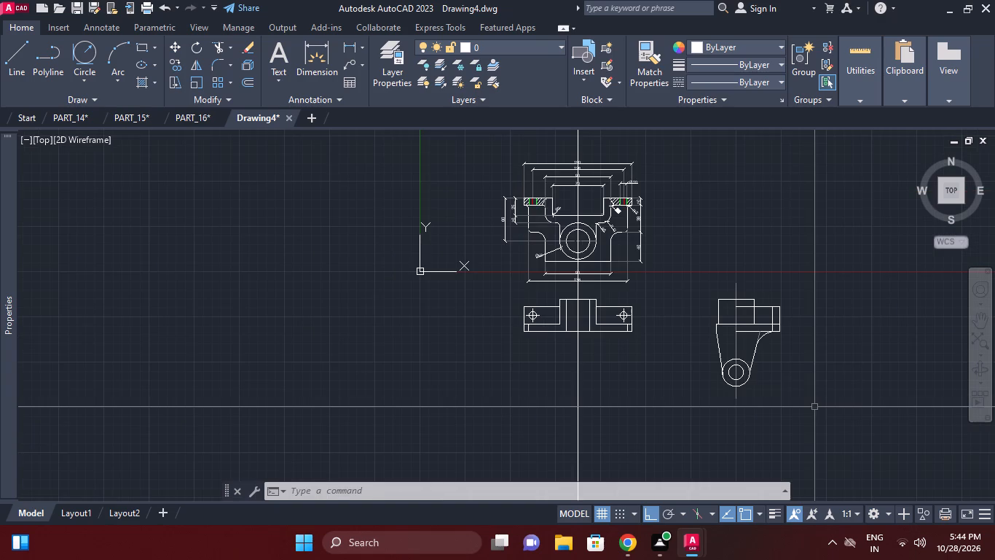
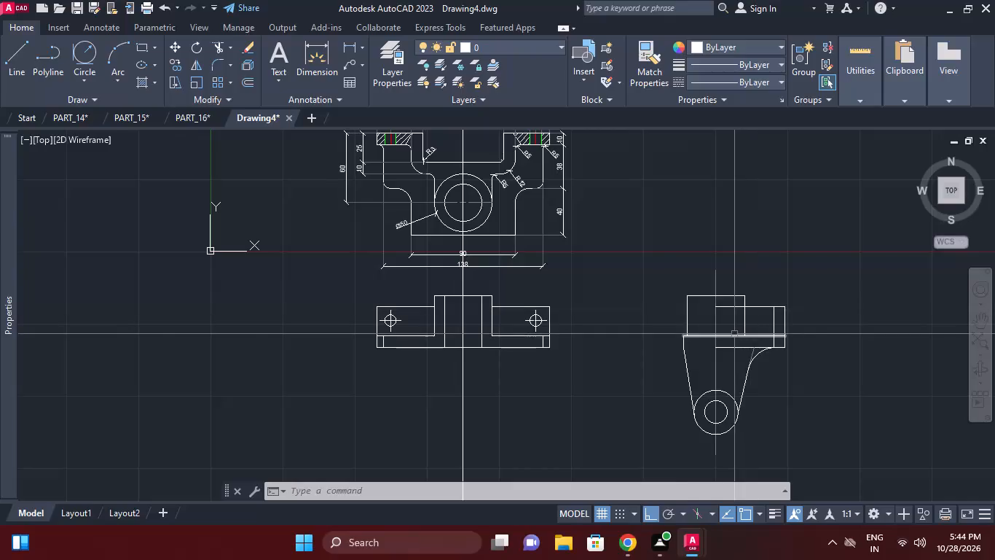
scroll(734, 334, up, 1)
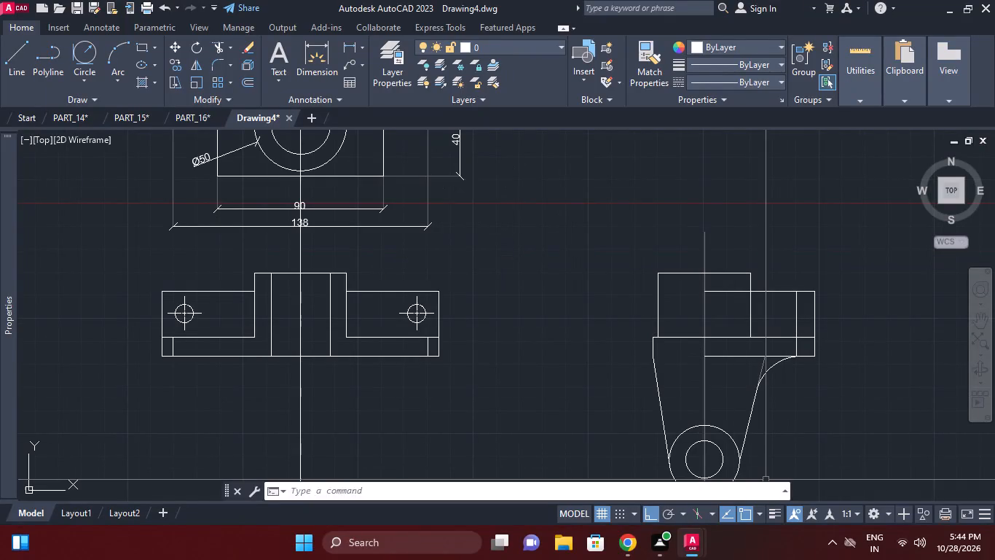
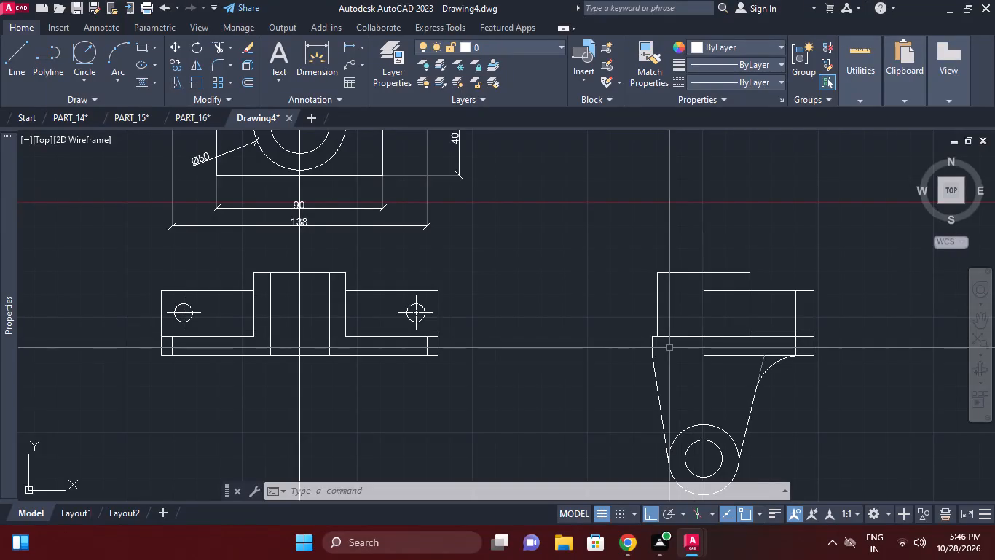
Draw two vertical construction lines through the bottom corners of the 90-wide base in the upper view.
scroll(710, 433, down, 1)
middle_click(710, 433)
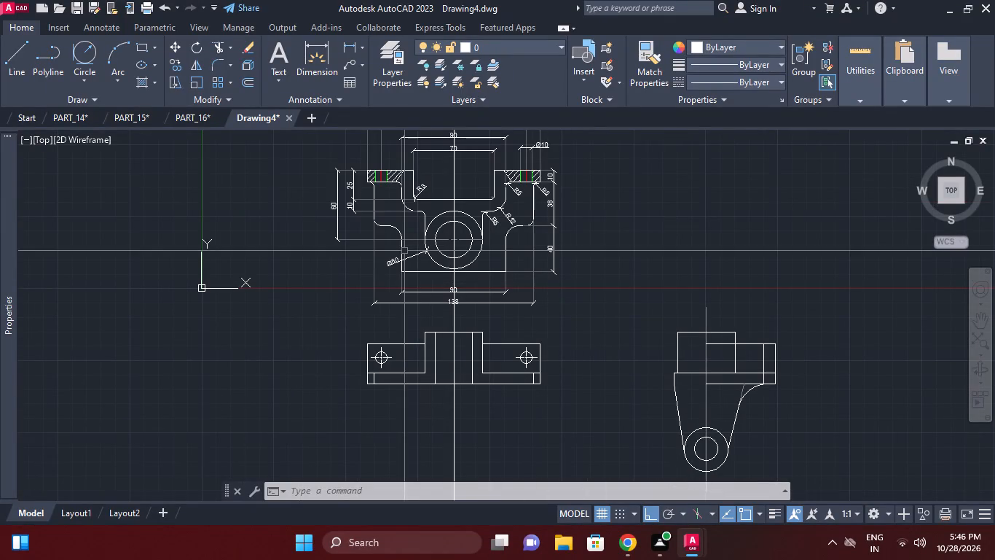
scroll(427, 282, up, 1)
text(xl)
key(space)
text(v)
key(space)
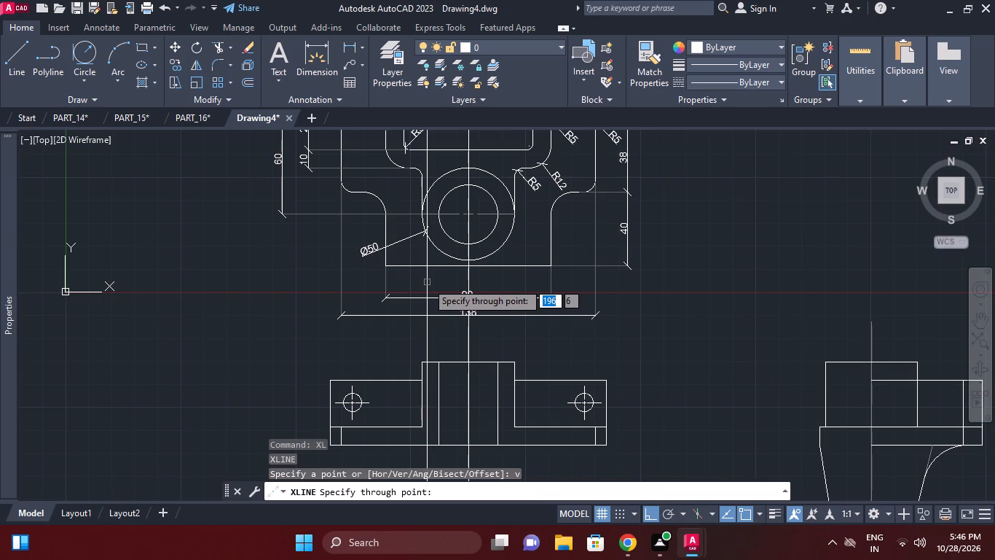
click(385, 267)
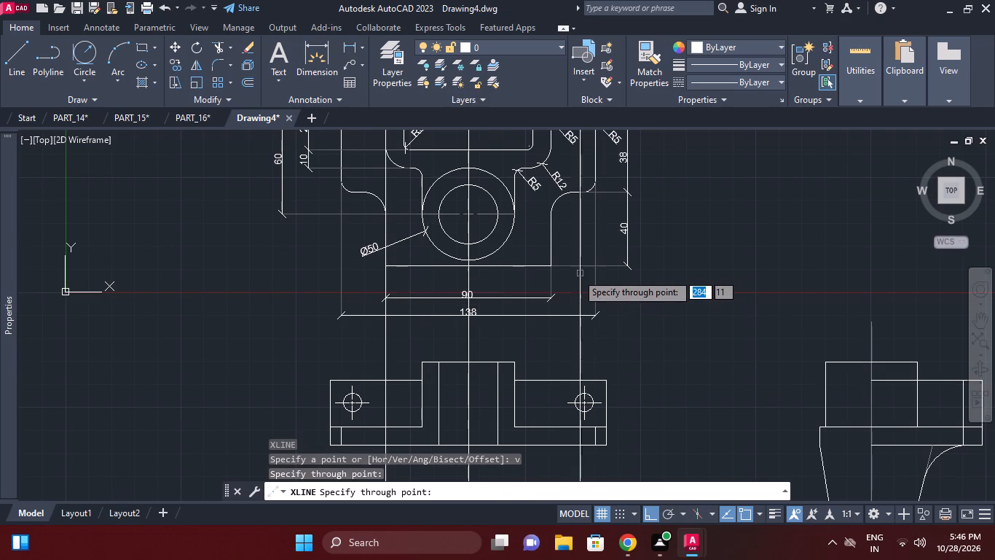
click(553, 265)
middle_drag(584, 337, 588, 319)
middle_drag(616, 368, 621, 332)
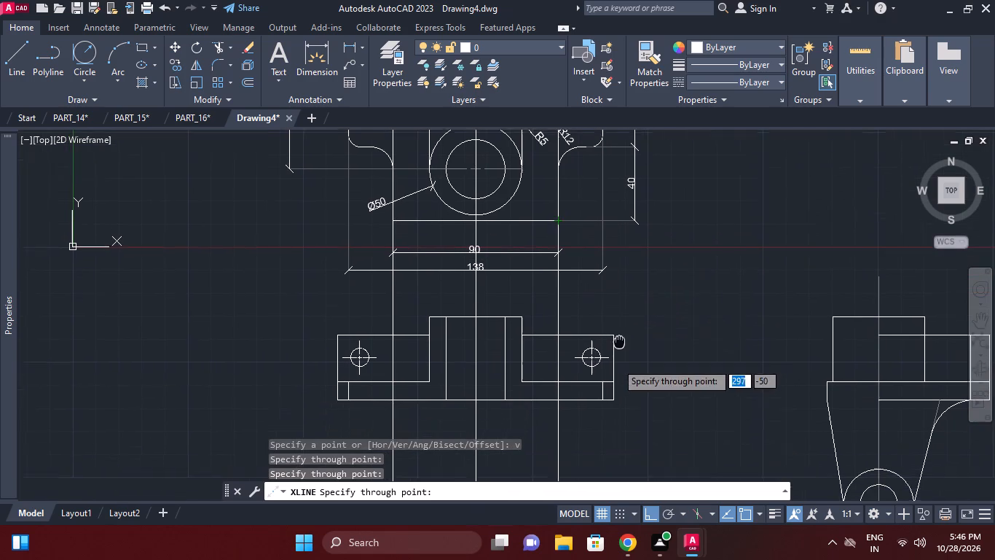
middle_drag(621, 332, 621, 330)
middle_drag(637, 354, 650, 316)
right_click(427, 306)
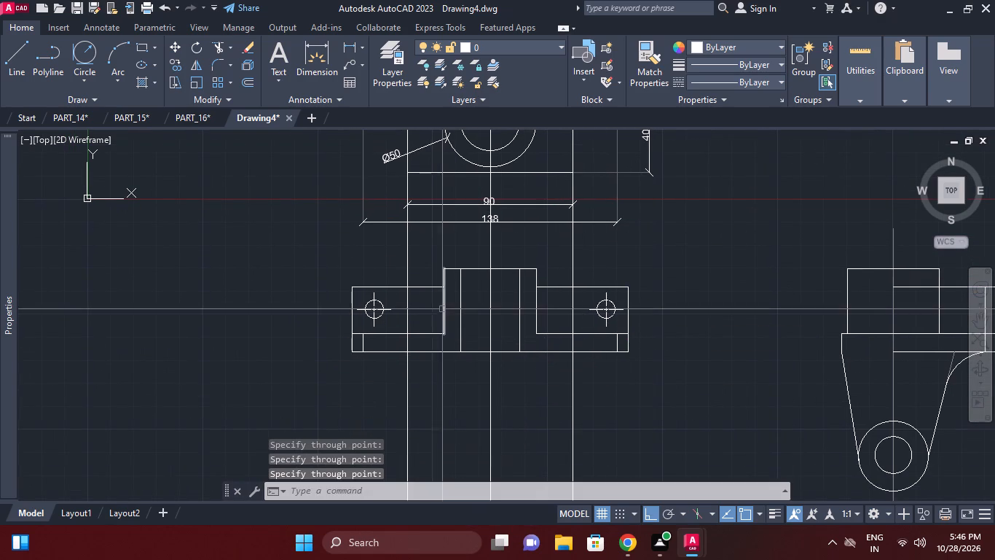
Trim both vertical construction lines above the top edges of the two holed flanges in the lower view.
click(221, 49)
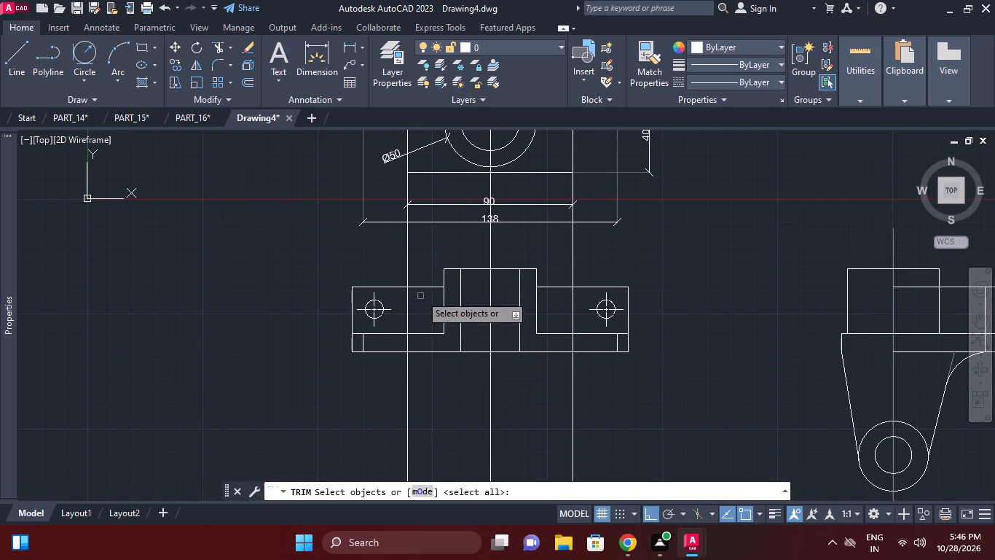
click(415, 289)
click(584, 289)
right_click(583, 278)
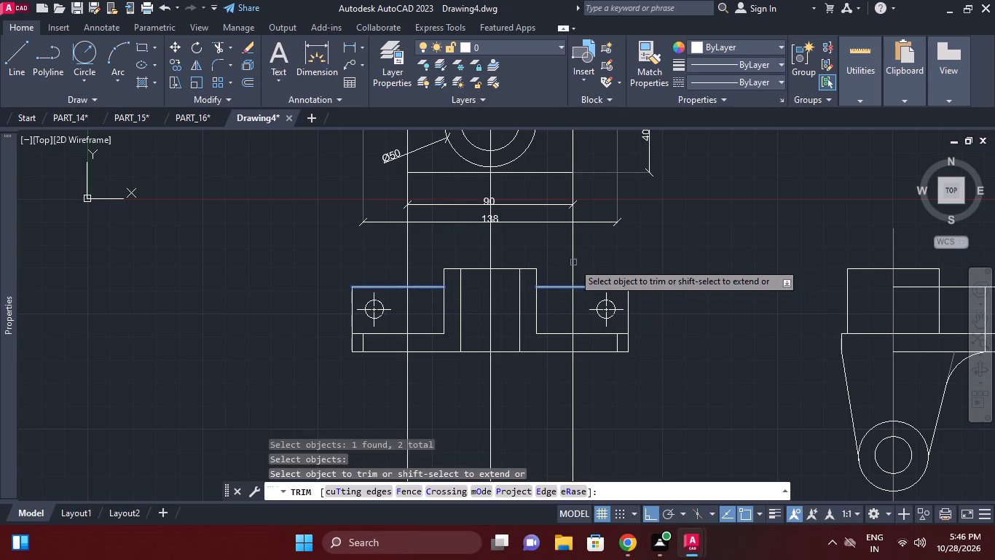
click(572, 260)
click(405, 253)
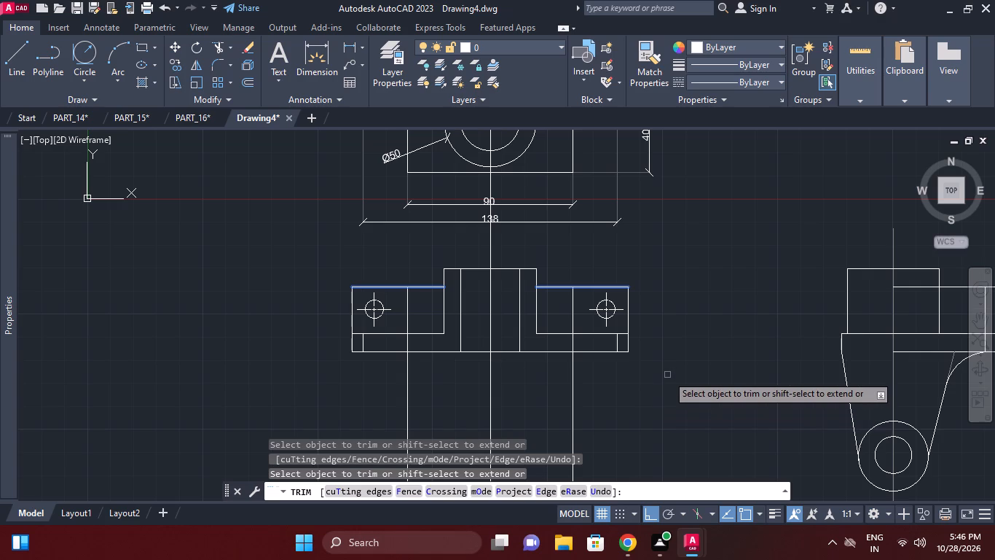
middle_drag(712, 464, 730, 397)
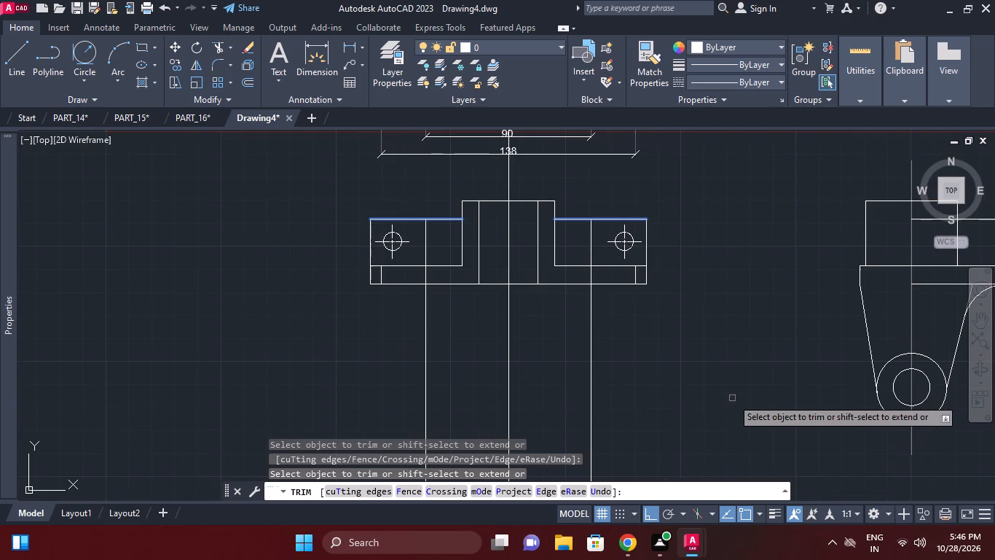
middle_click(696, 363)
right_click(679, 344)
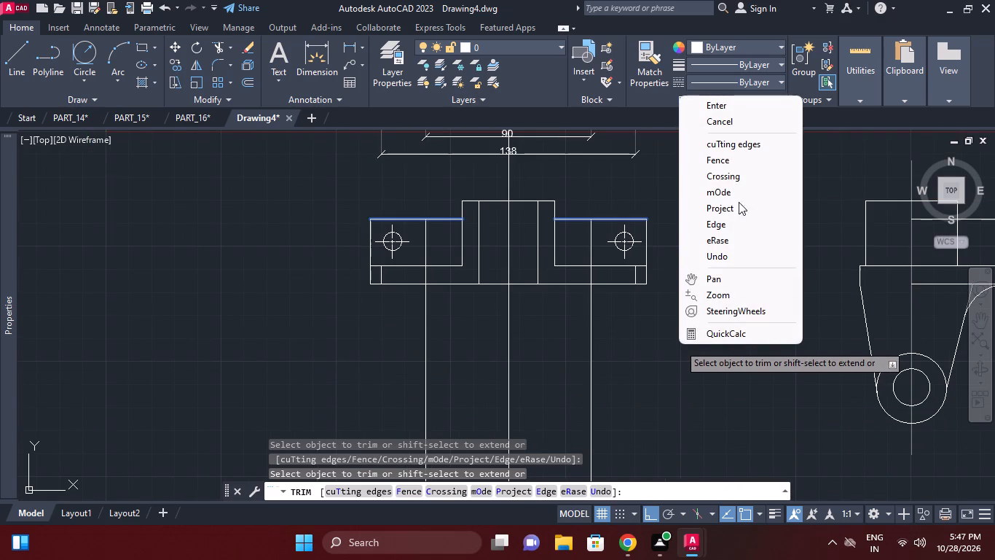
click(736, 123)
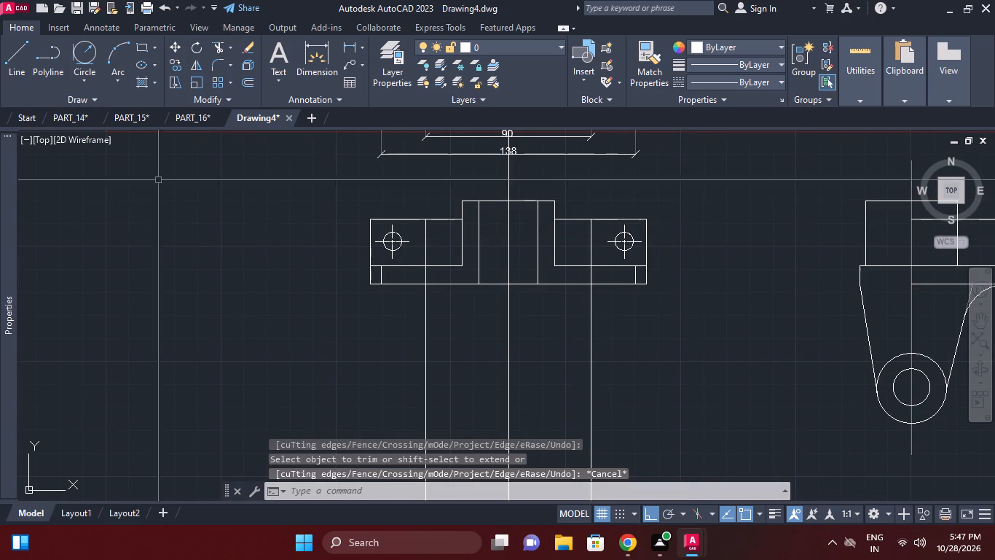
Draw a horizontal construction line through the bottom of the side view's outer boss circle.
right_click(181, 219)
click(239, 244)
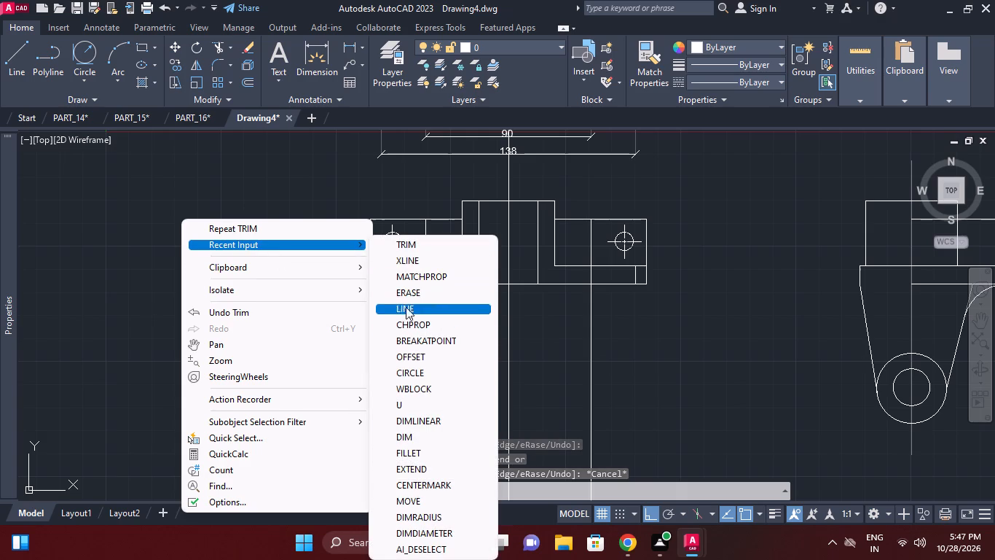
click(420, 258)
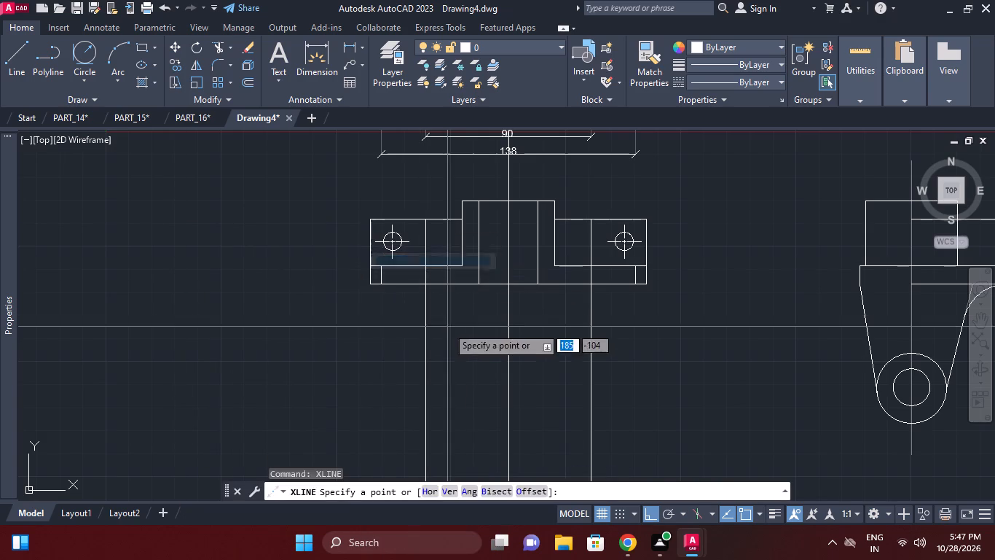
click(422, 486)
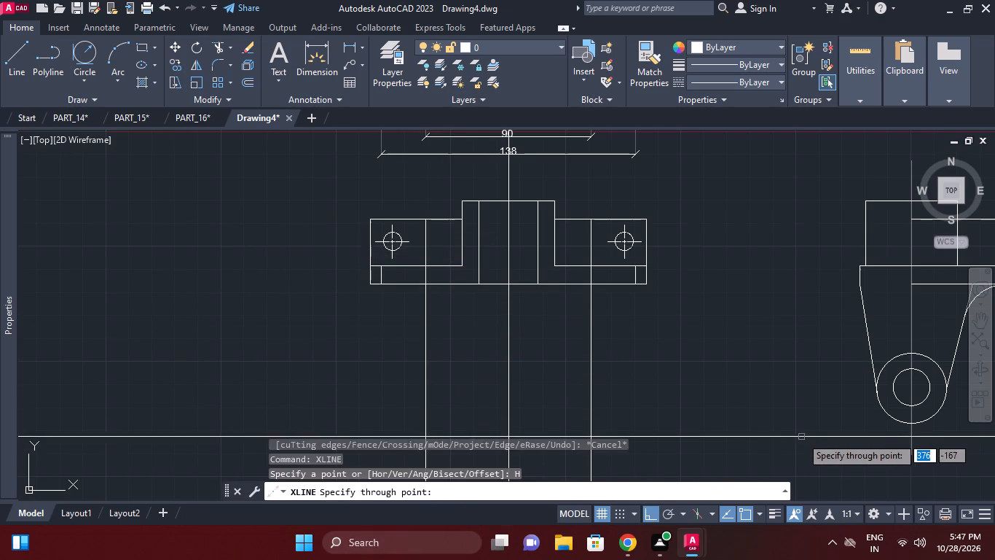
click(910, 426)
right_click(680, 340)
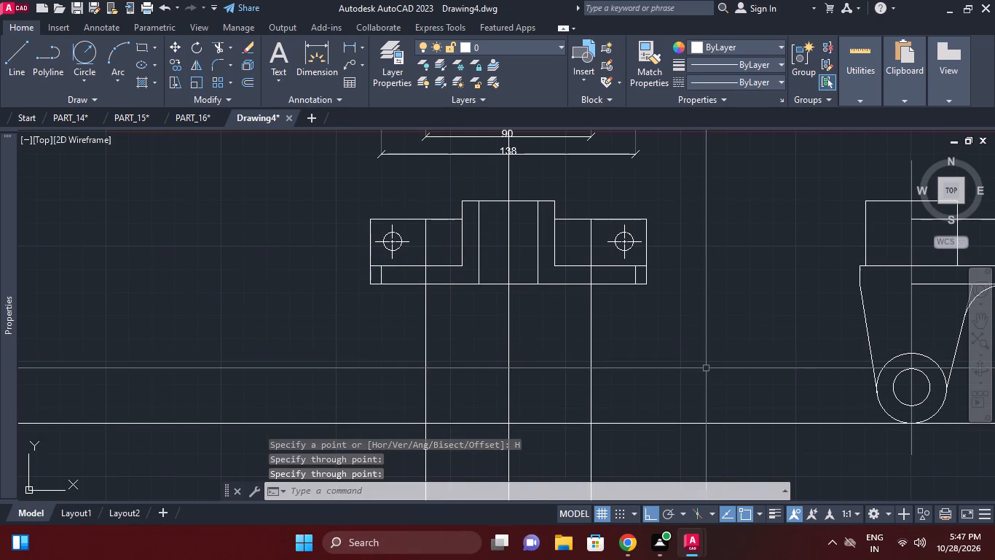
Fillet the horizontal construction line with both vertical lines at radius 0 to form square bottom corners below the flanges.
middle_drag(707, 370, 734, 363)
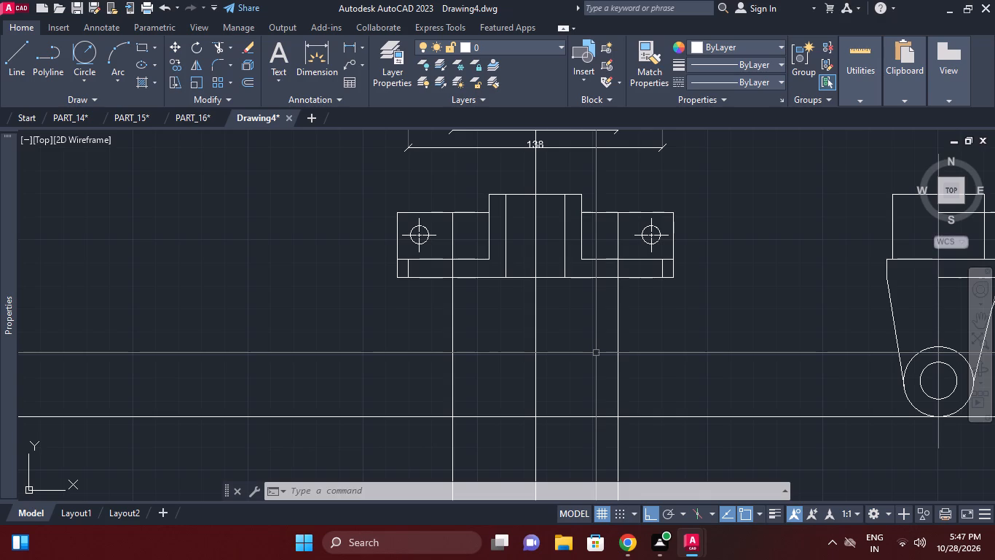
middle_drag(601, 419, 605, 362)
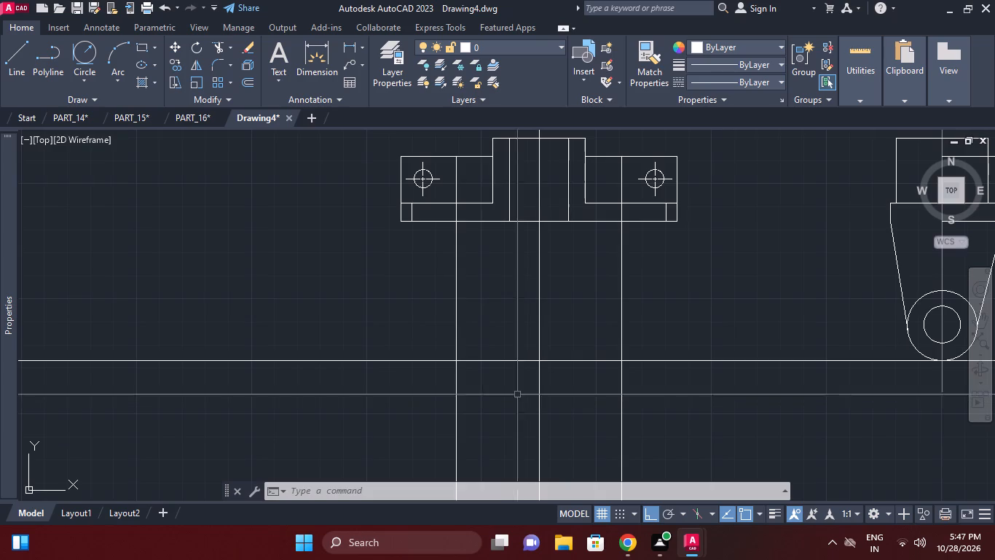
click(220, 62)
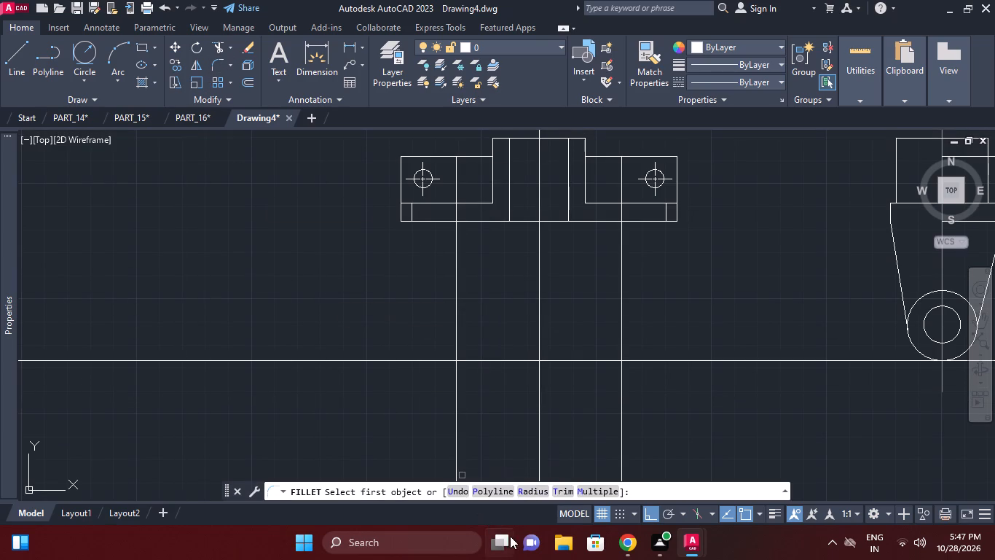
click(521, 493)
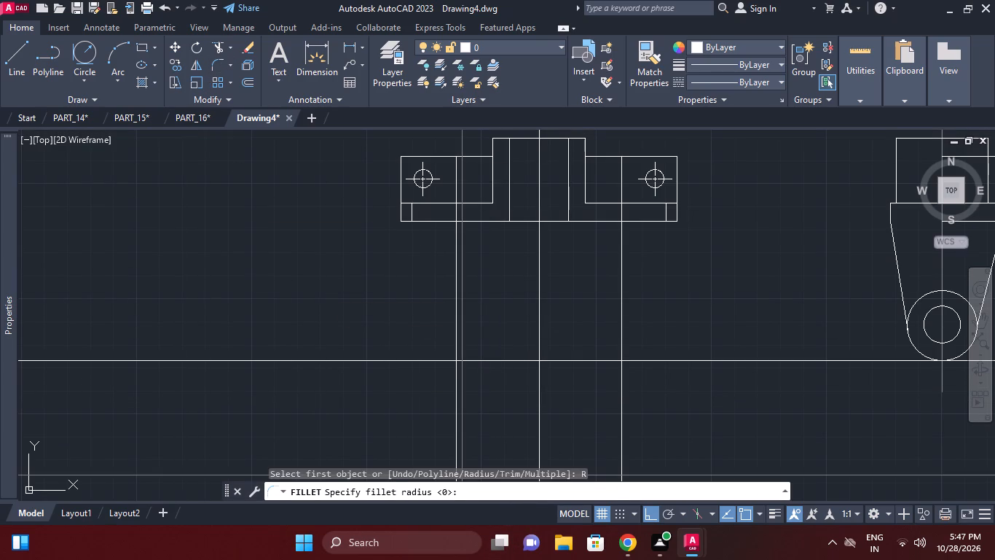
key(0)
key(Return)
click(455, 317)
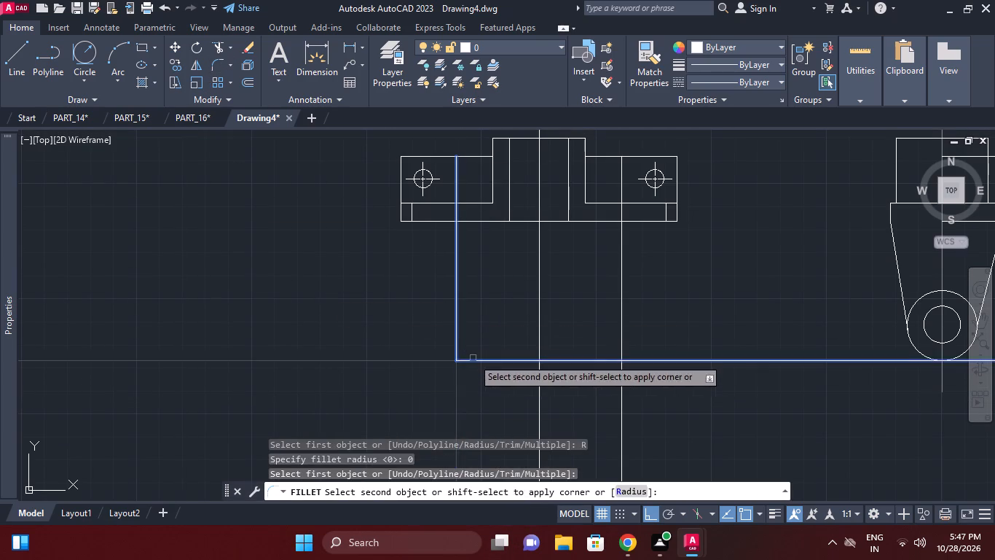
click(473, 358)
right_click(596, 316)
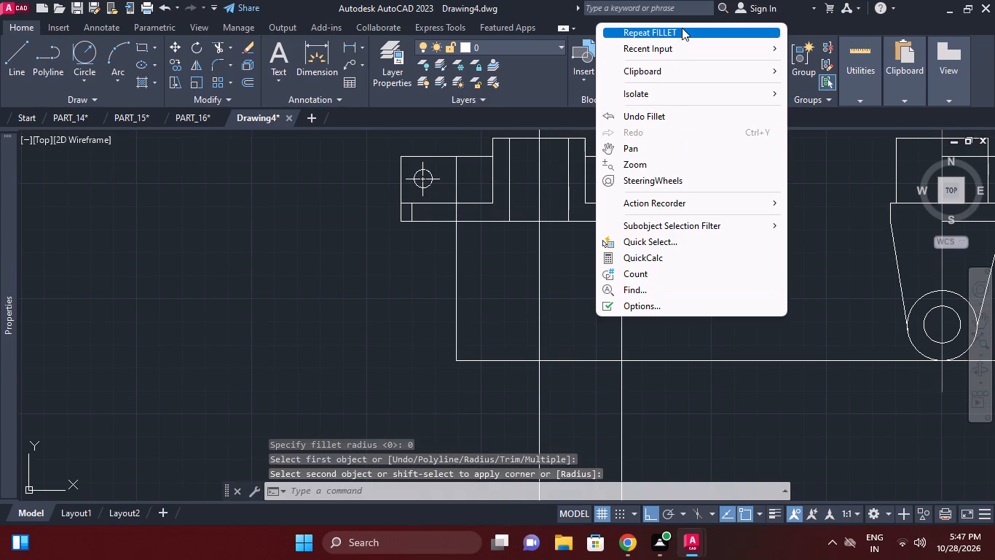
click(682, 28)
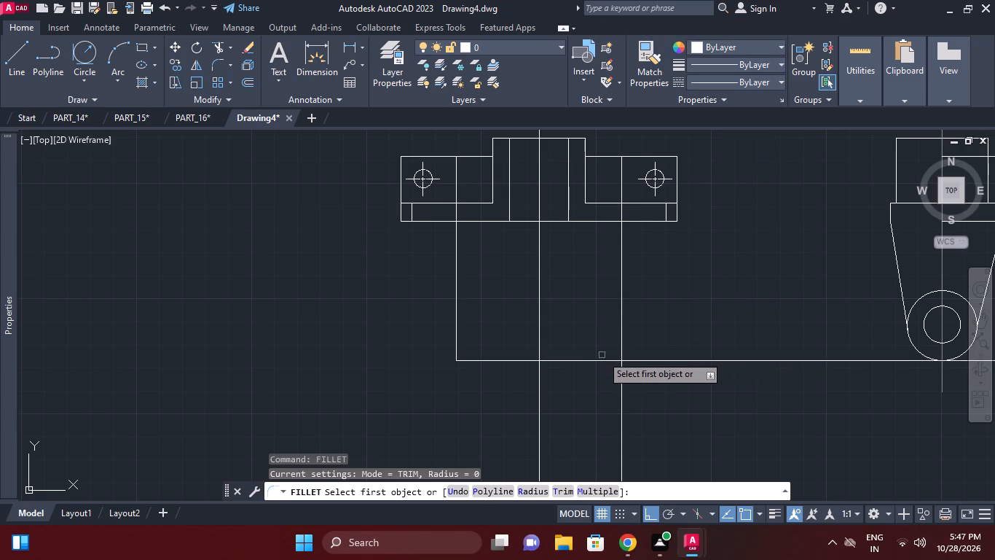
click(602, 360)
click(620, 339)
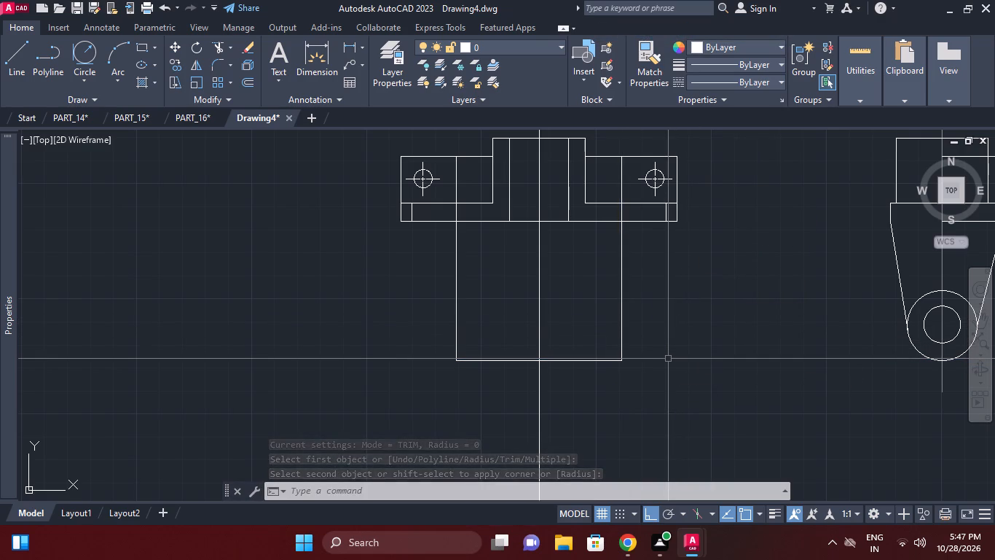
Offset both vertical sides of the rectangle below the flanges inward by 10.
text(o)
key(space)
text(10)
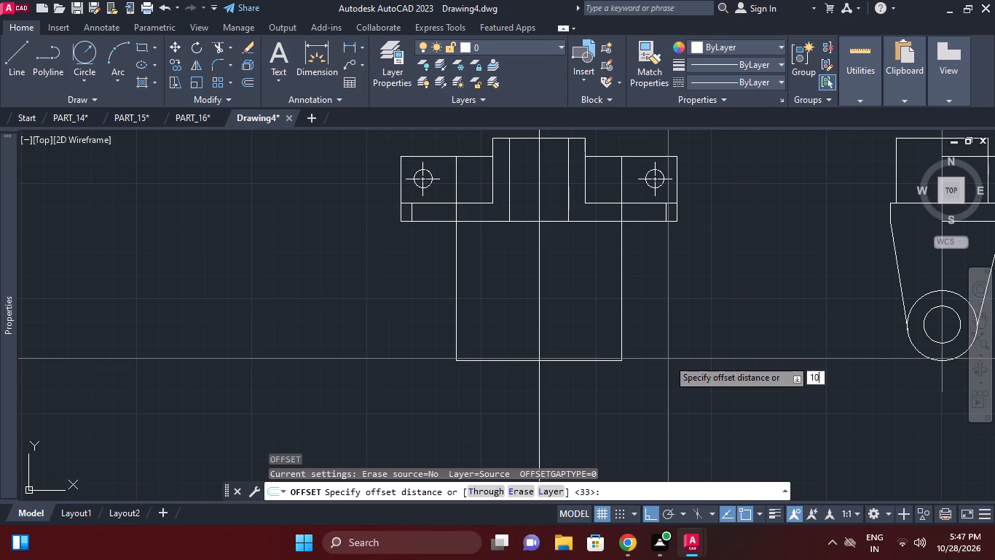
key(Return)
click(456, 292)
click(474, 280)
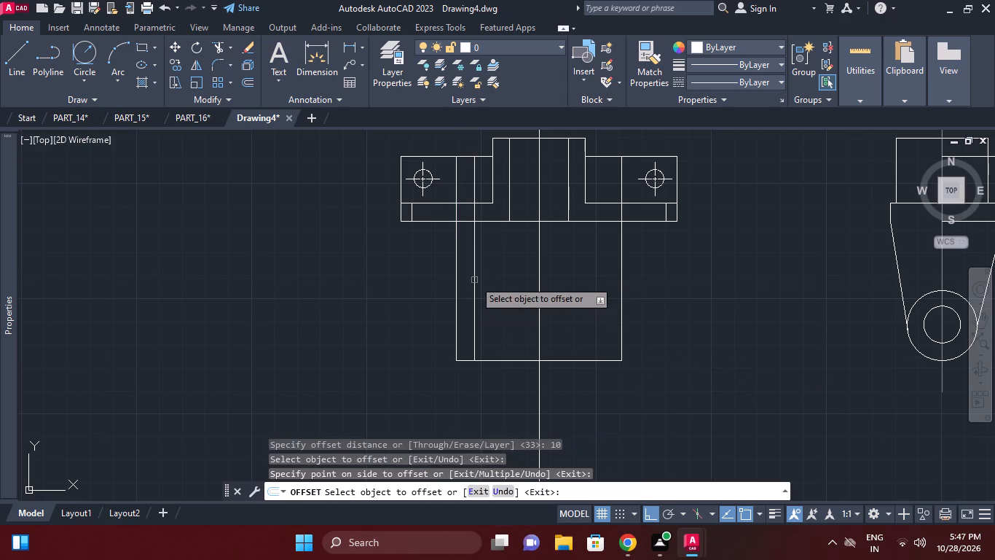
click(622, 257)
click(602, 246)
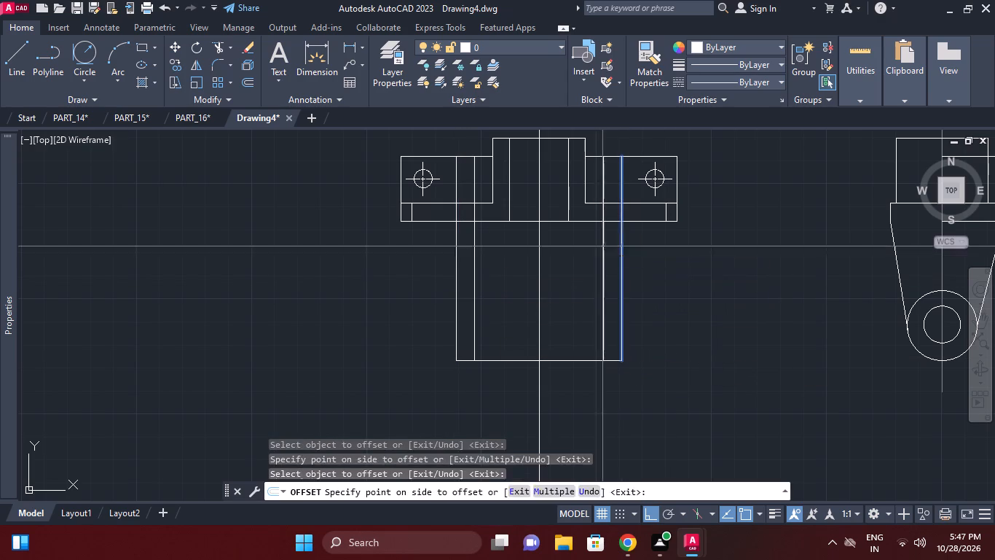
key(Escape)
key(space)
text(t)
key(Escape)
Trim the two inner offset lines above the bottom edge of the flange plate.
text(tr)
key(space)
click(616, 222)
right_click(595, 257)
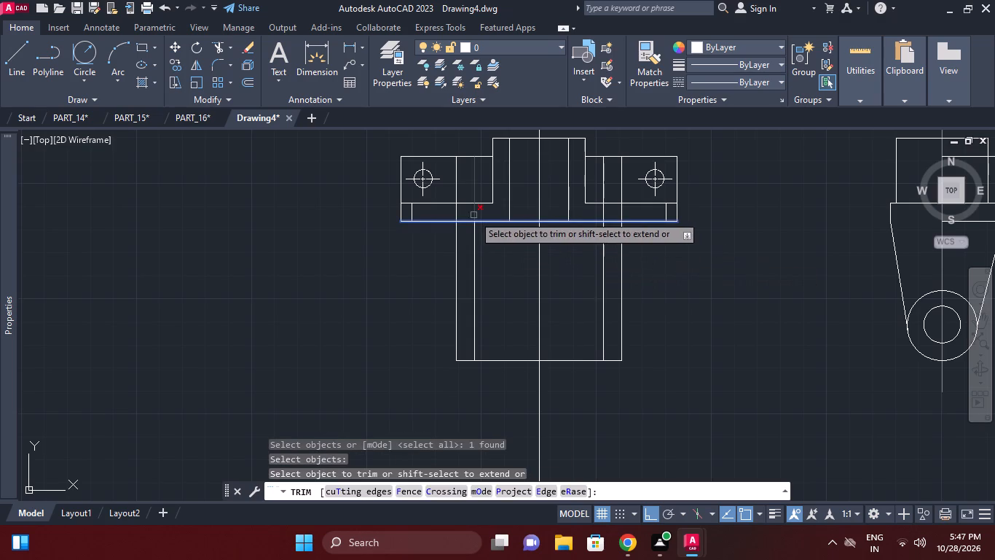
click(473, 215)
click(602, 211)
right_click(650, 258)
click(683, 281)
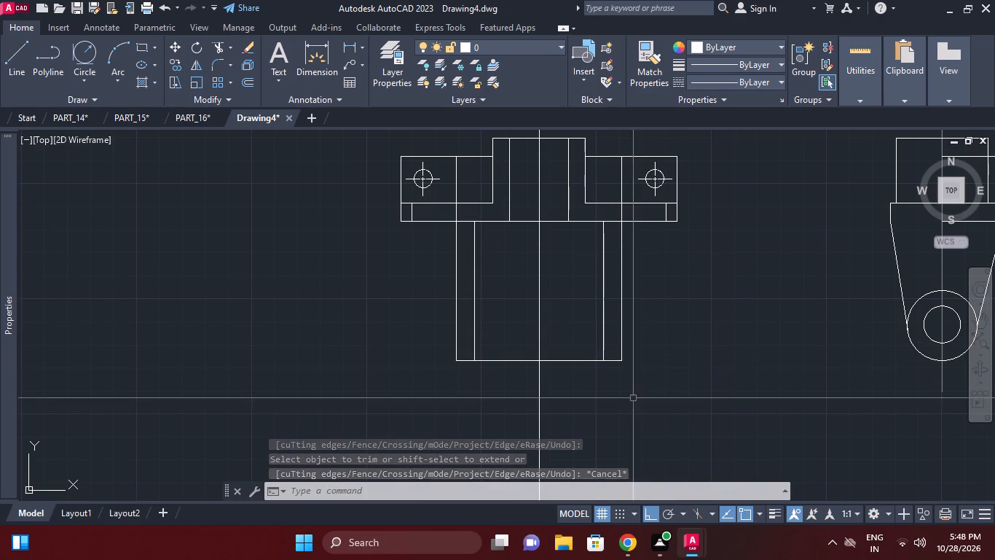
Draw a horizontal construction line through the top of the side view's outer boss circle.
text(xl h)
key(space)
click(945, 293)
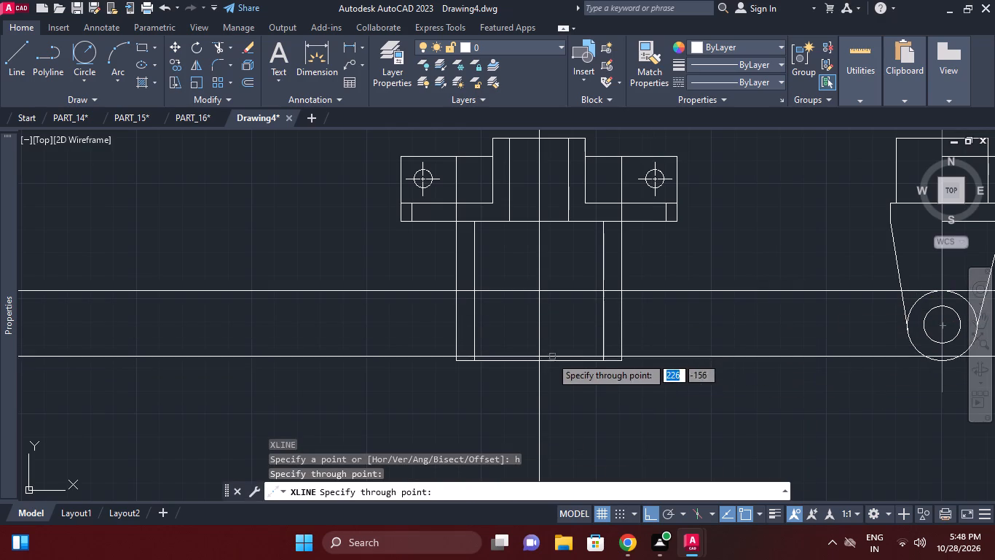
key(Escape)
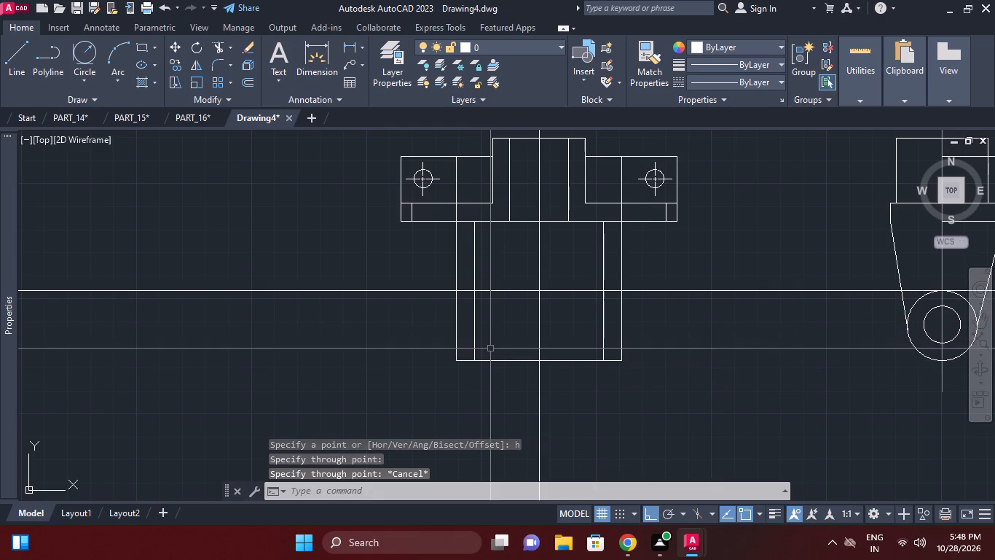
Offset the left wall's outer line outward and its inner line inward by 2.5 in the lower view.
key(o)
key(space)
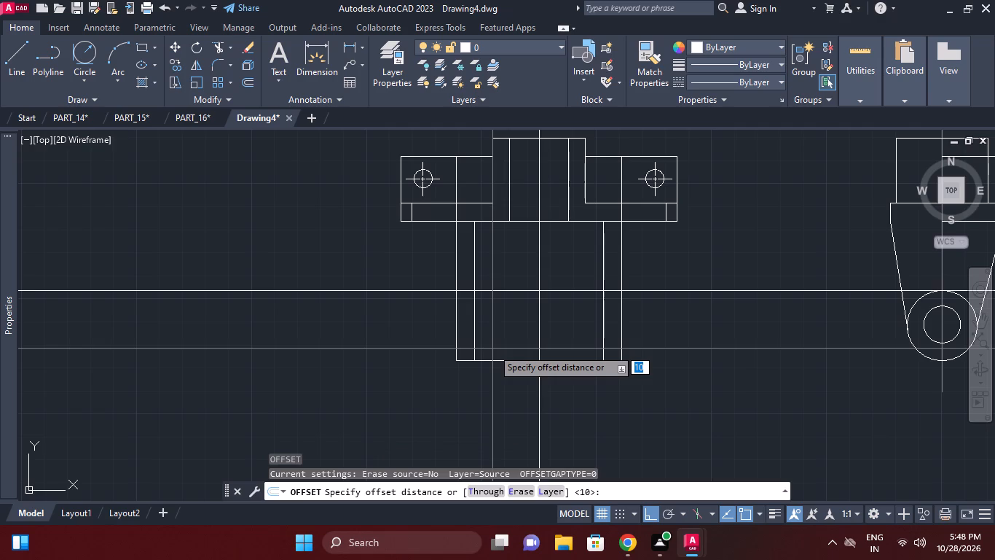
text(2.5)
key(Return)
click(459, 308)
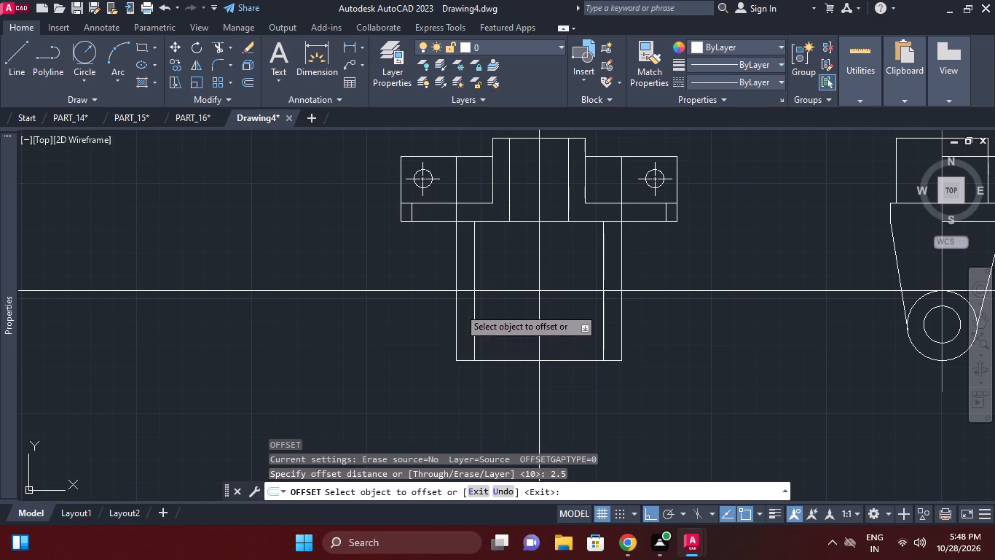
click(455, 303)
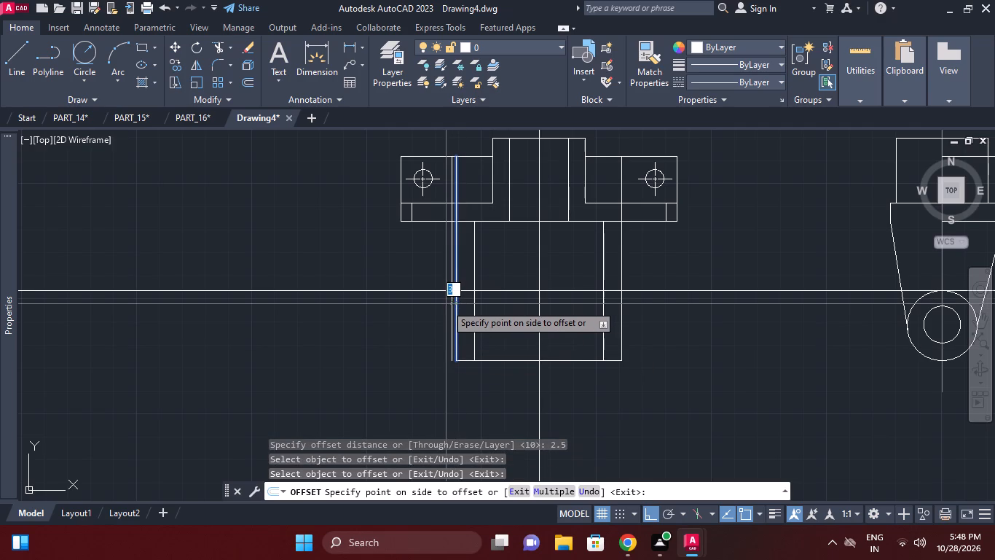
click(444, 306)
click(477, 306)
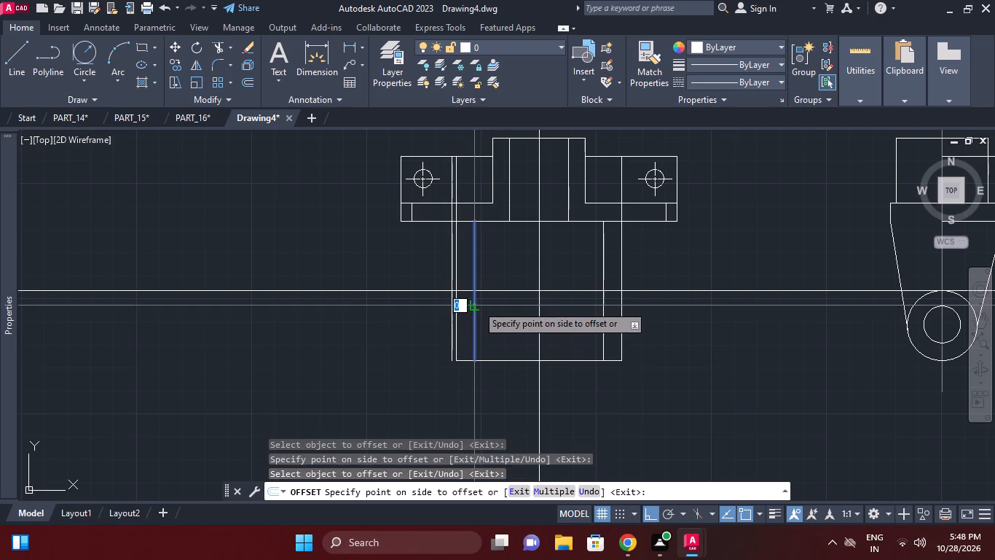
click(497, 300)
scroll(454, 276, up, 1)
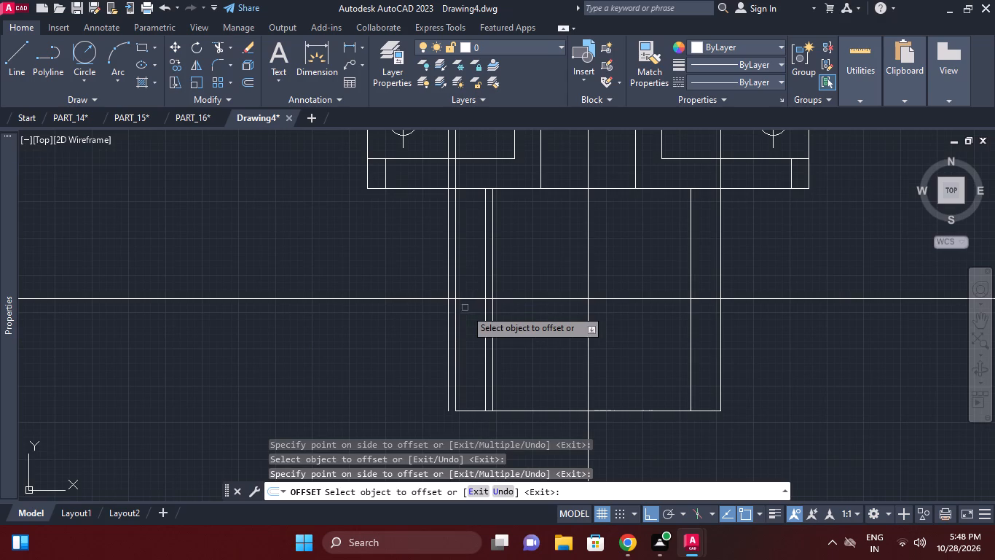
key(Escape)
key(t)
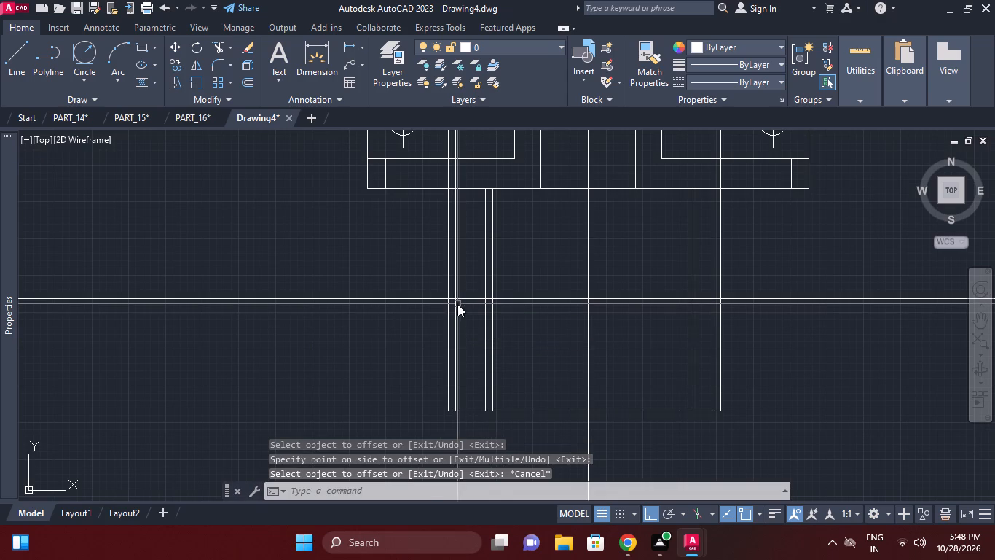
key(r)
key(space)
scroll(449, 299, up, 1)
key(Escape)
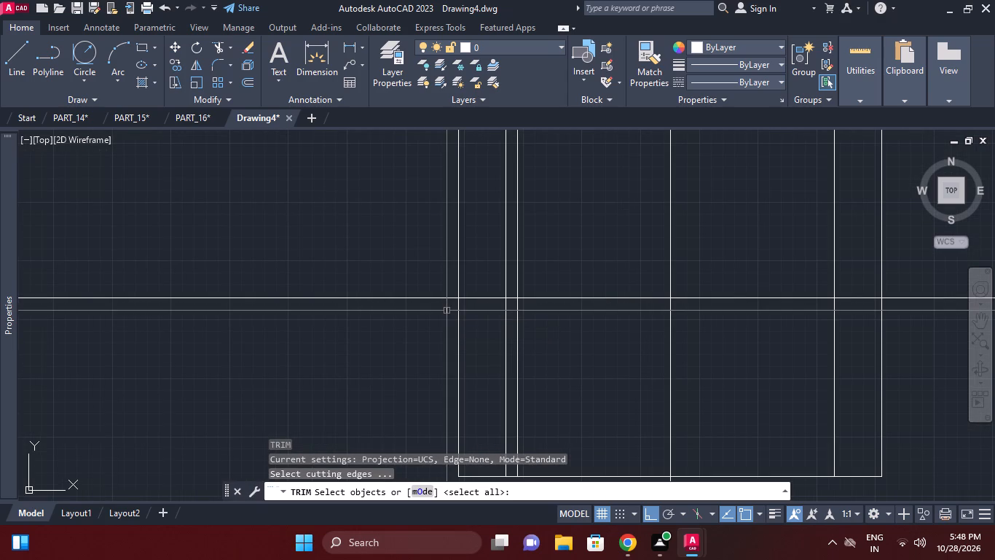
Fillet the horizontal construction line with the outermost left offset line at radius 0 to form a square top corner.
text(f r 0)
key(space)
click(447, 311)
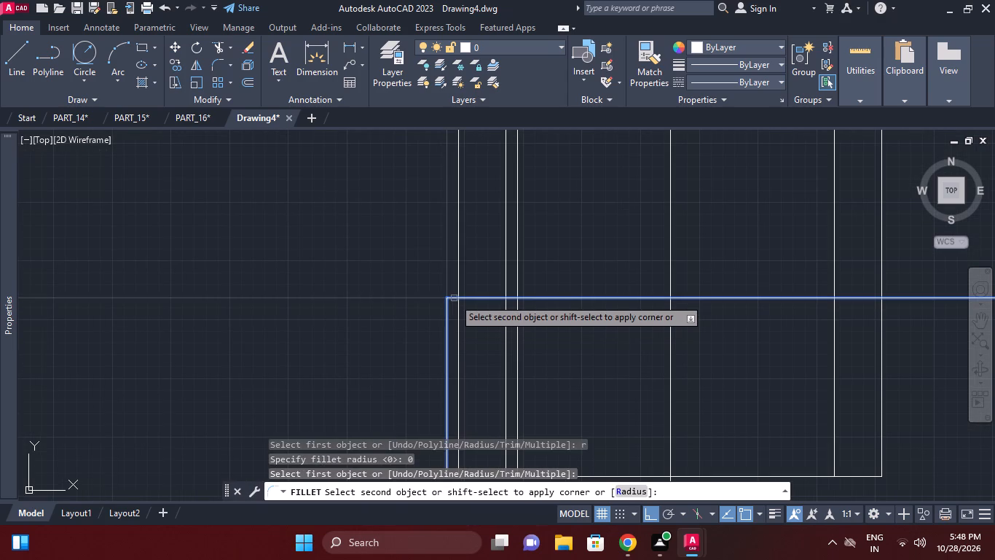
click(454, 298)
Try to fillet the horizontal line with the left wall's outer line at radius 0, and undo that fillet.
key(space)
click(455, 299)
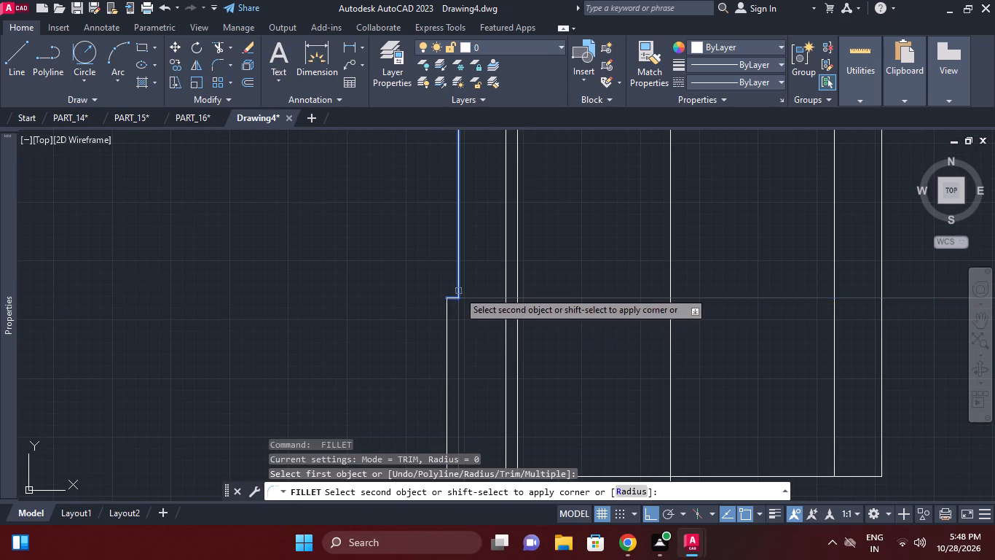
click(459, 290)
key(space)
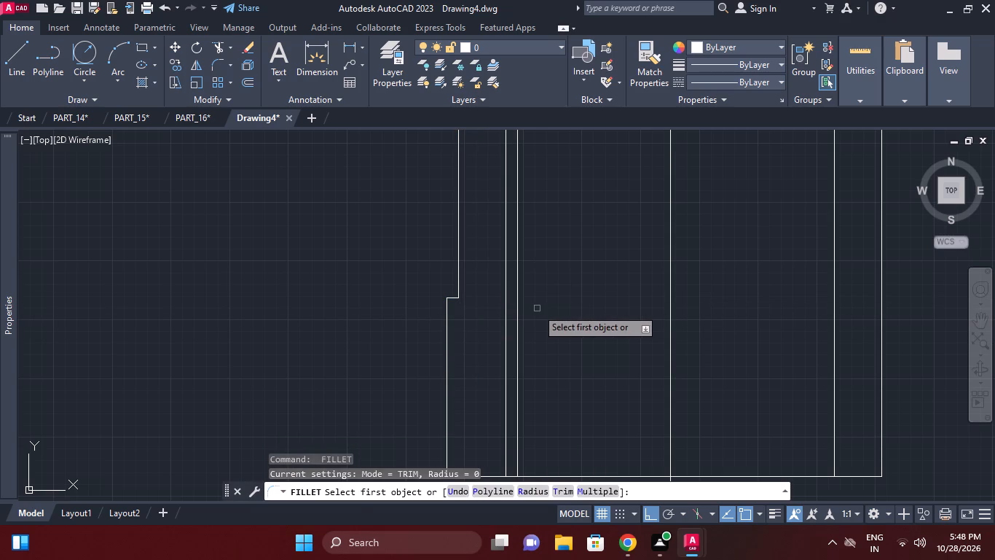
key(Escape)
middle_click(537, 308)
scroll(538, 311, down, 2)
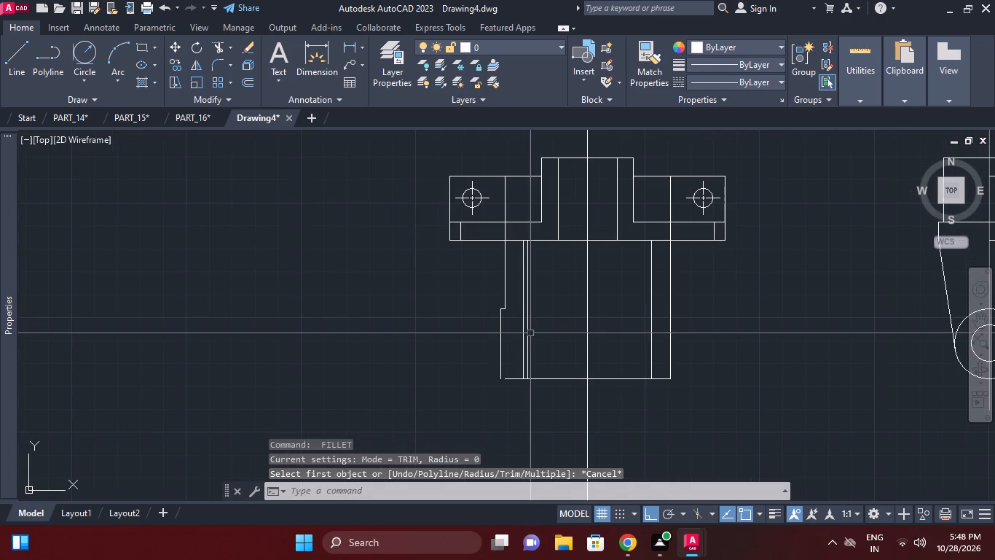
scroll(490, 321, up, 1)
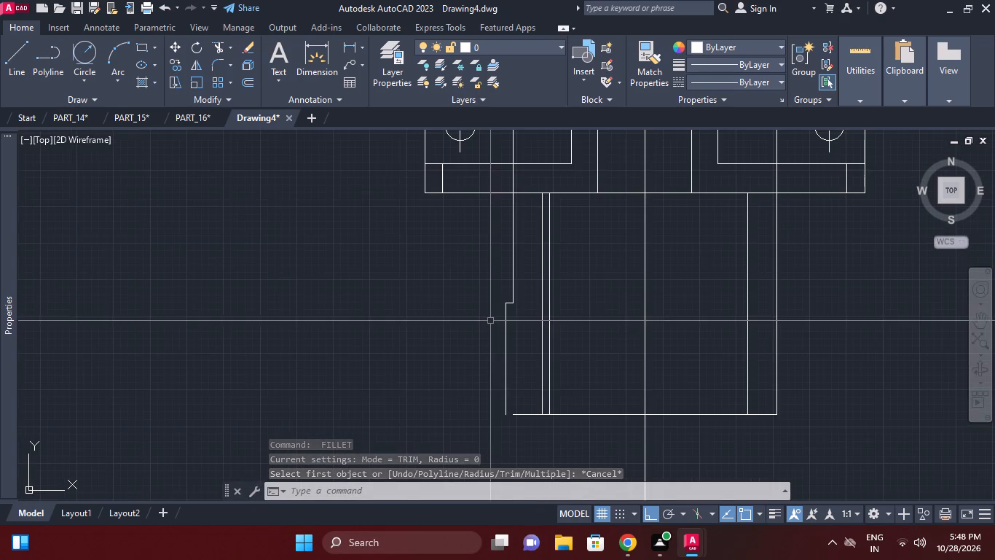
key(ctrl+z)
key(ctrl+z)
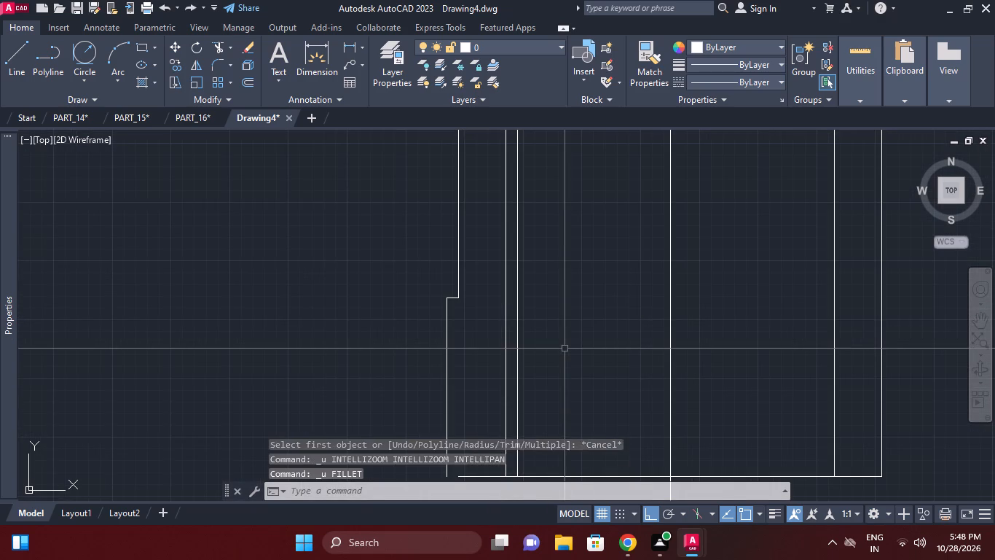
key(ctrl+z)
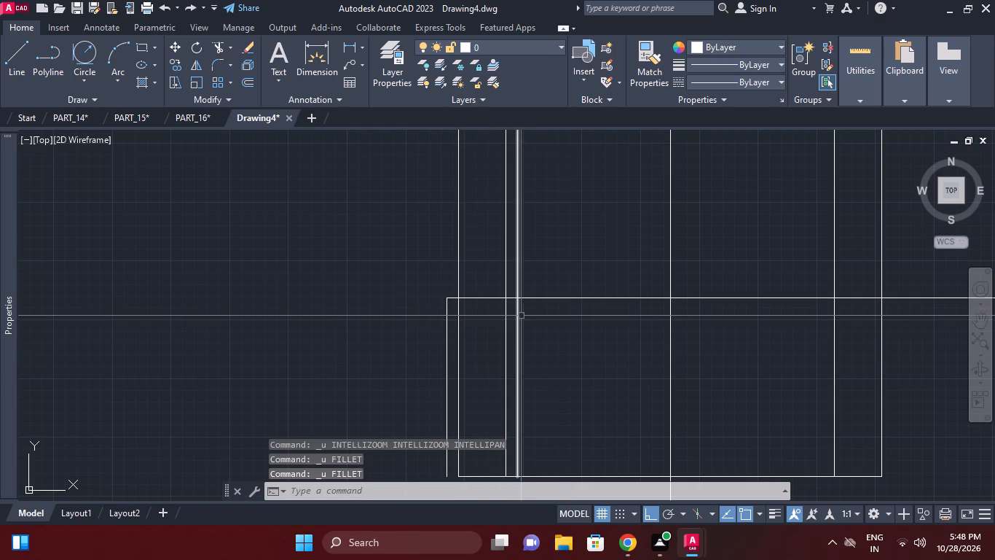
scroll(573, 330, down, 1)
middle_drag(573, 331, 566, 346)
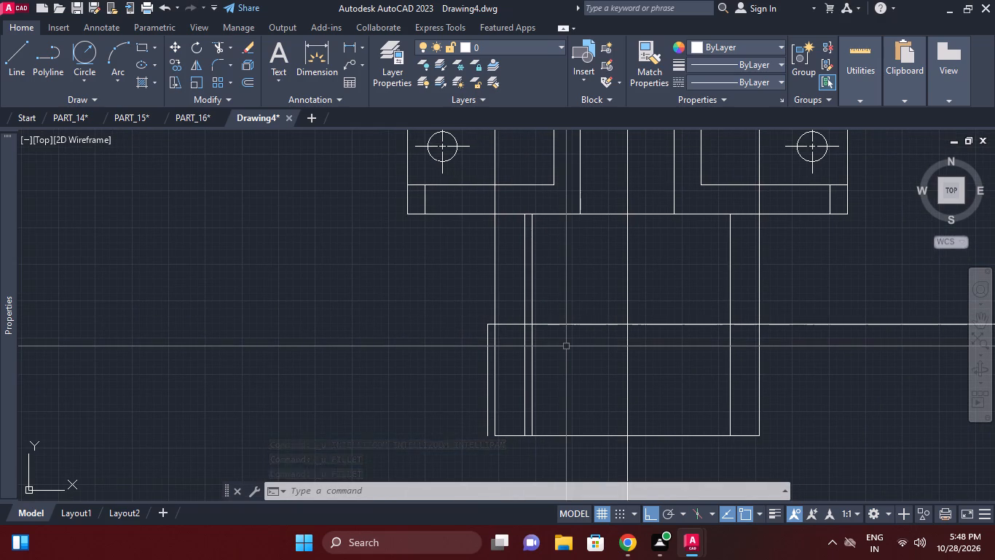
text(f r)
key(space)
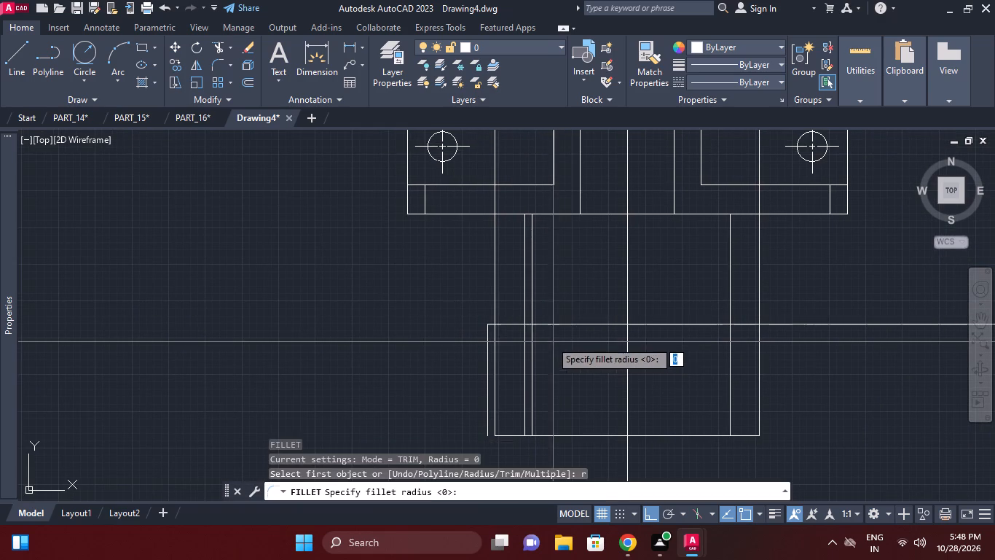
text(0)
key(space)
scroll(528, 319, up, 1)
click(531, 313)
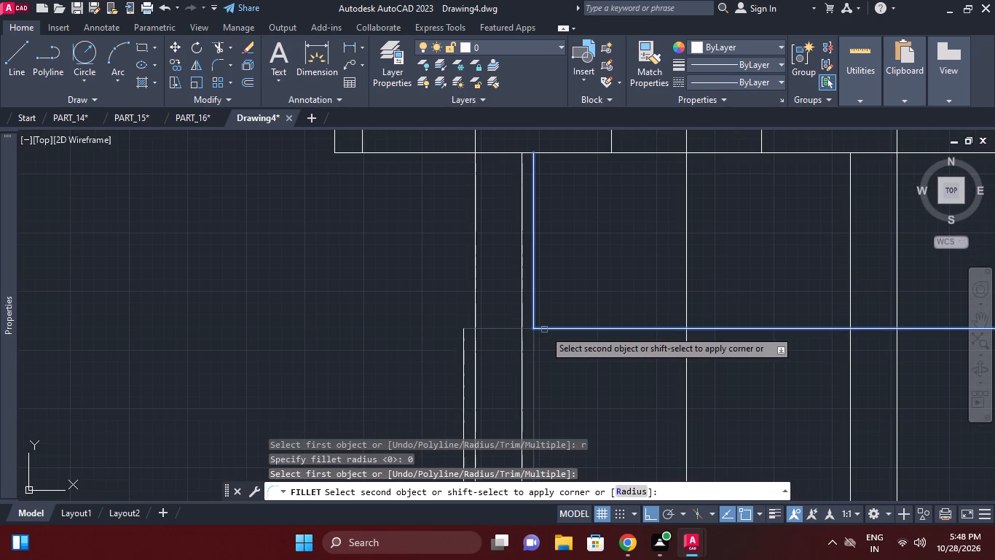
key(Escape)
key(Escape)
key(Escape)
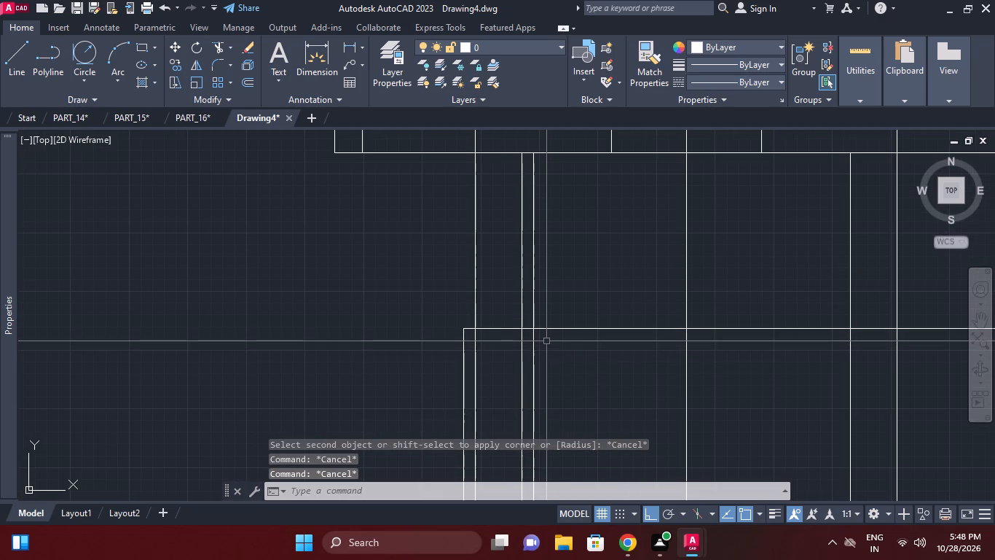
Trim the horizontal line beyond the left wall's inner 2.5 offset line, on the side toward the centre line.
text(tr)
key(space)
click(530, 337)
key(space)
click(526, 342)
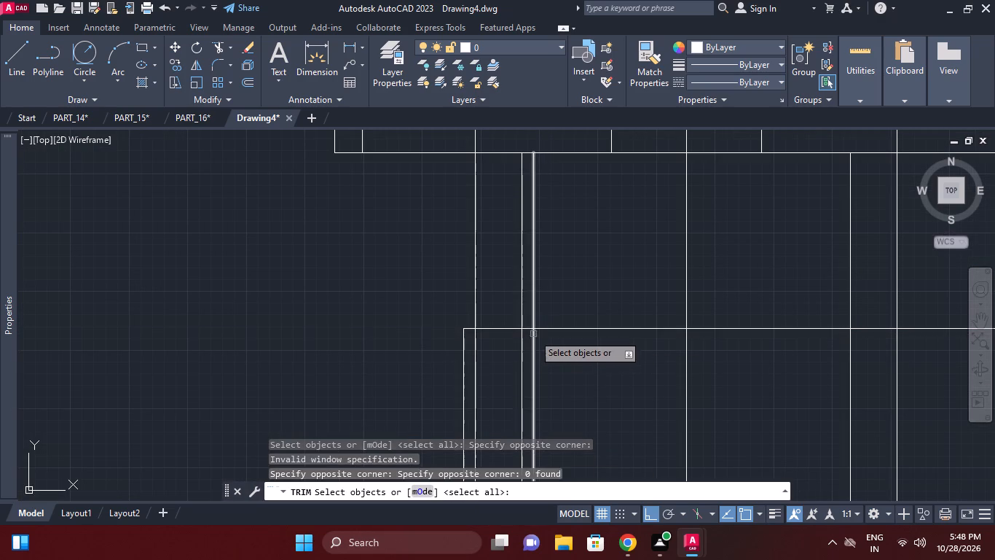
click(533, 336)
key(space)
click(546, 332)
key(Escape)
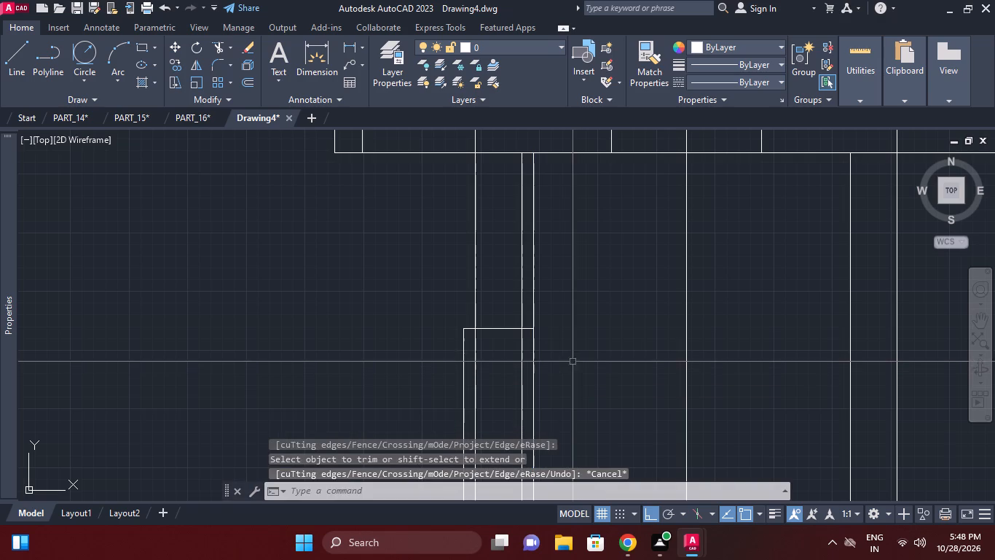
Trim the inner 2.5 offset line above the horizontal line to close the boss's top inner corner.
key(t)
key(r)
key(space)
click(526, 330)
key(space)
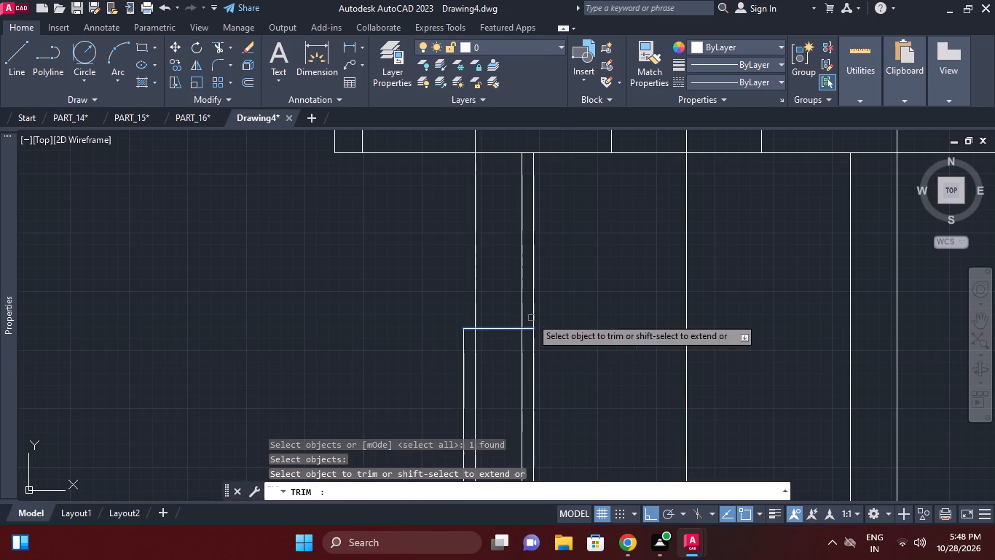
click(532, 316)
key(Escape)
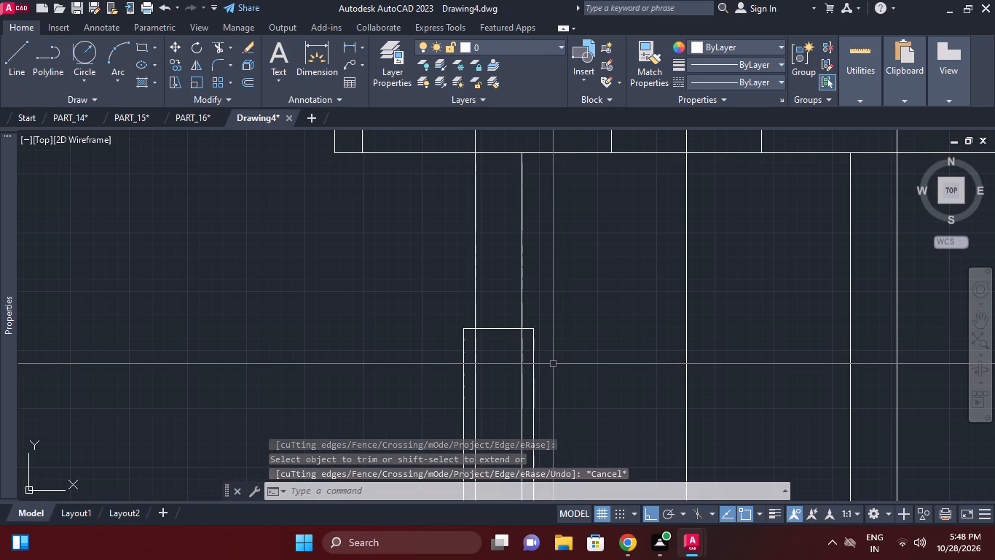
key(Escape)
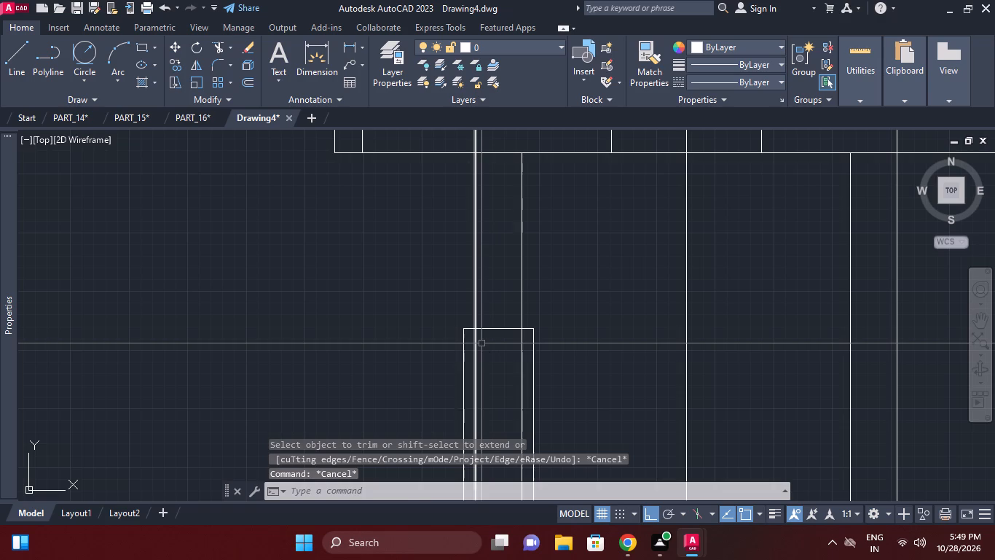
Trim the horizontal line between the two left wall lines, leaving a short shoulder on each side.
text(tr)
key(space)
click(476, 314)
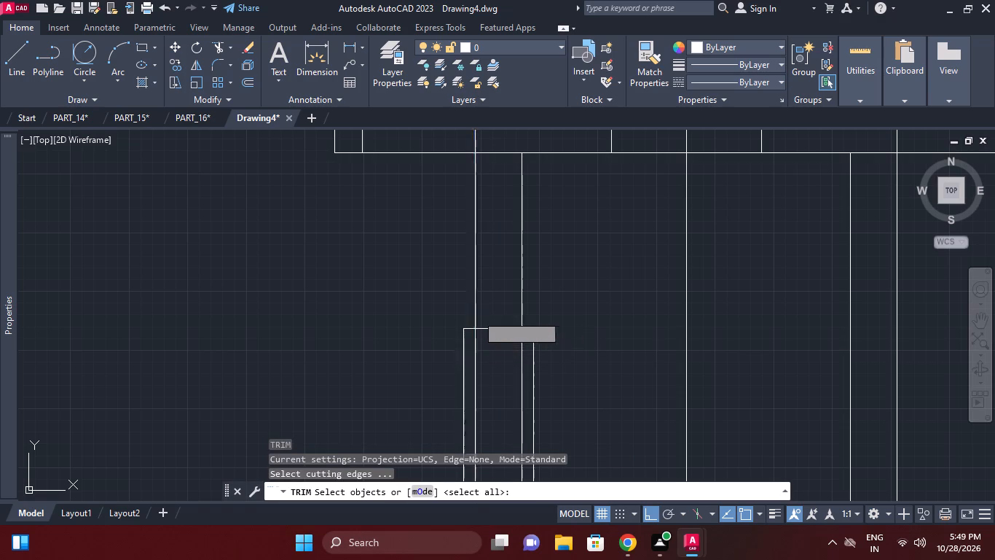
click(521, 314)
key(space)
click(494, 331)
key(Escape)
key(space)
key(space)
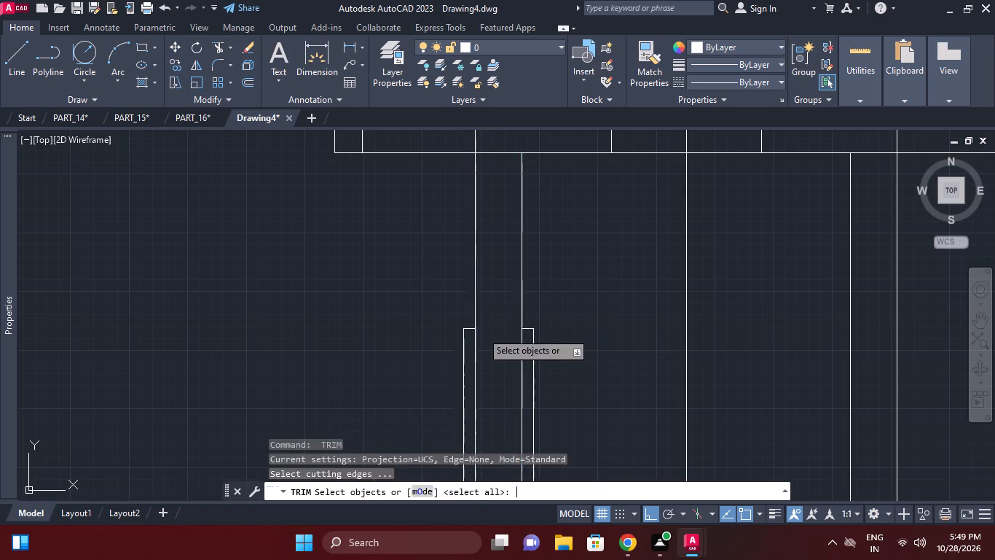
key(Escape)
Trim both left wall lines below the two short horizontal shoulders.
key(space)
click(467, 328)
click(526, 329)
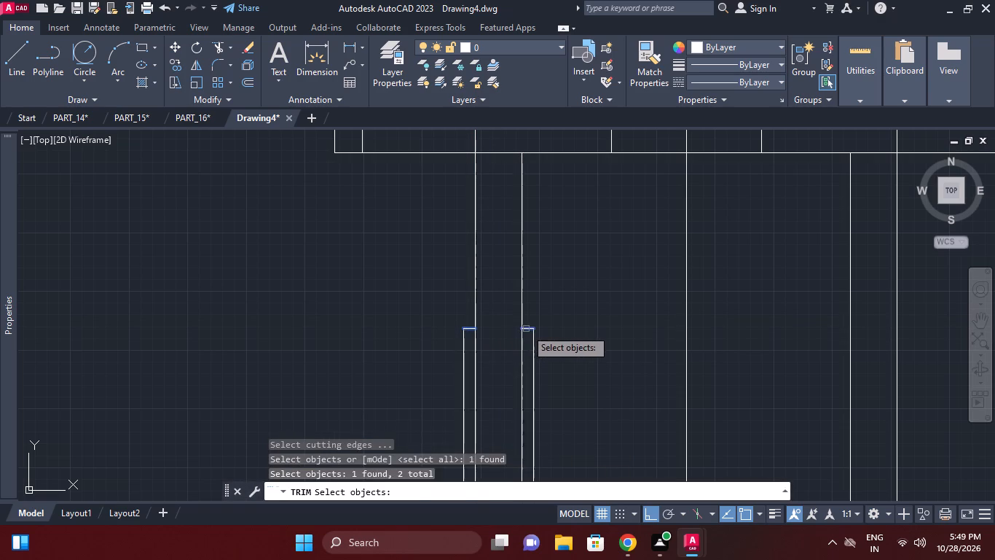
key(space)
click(521, 338)
click(473, 344)
key(Escape)
Extend the lower view's bottom edge to the boss's outer offset line.
scroll(545, 339, down, 2)
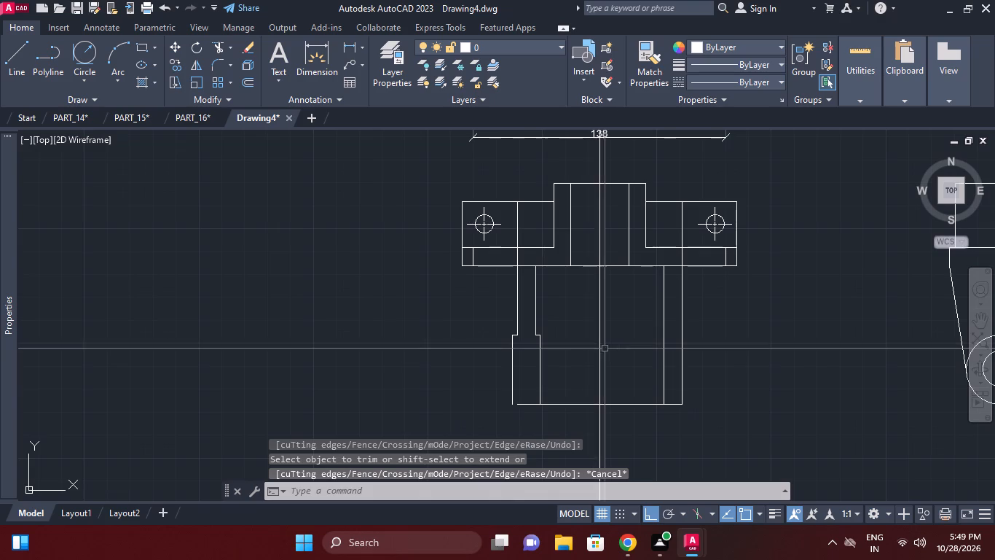
middle_drag(527, 415, 529, 388)
key(e)
key(x)
key(space)
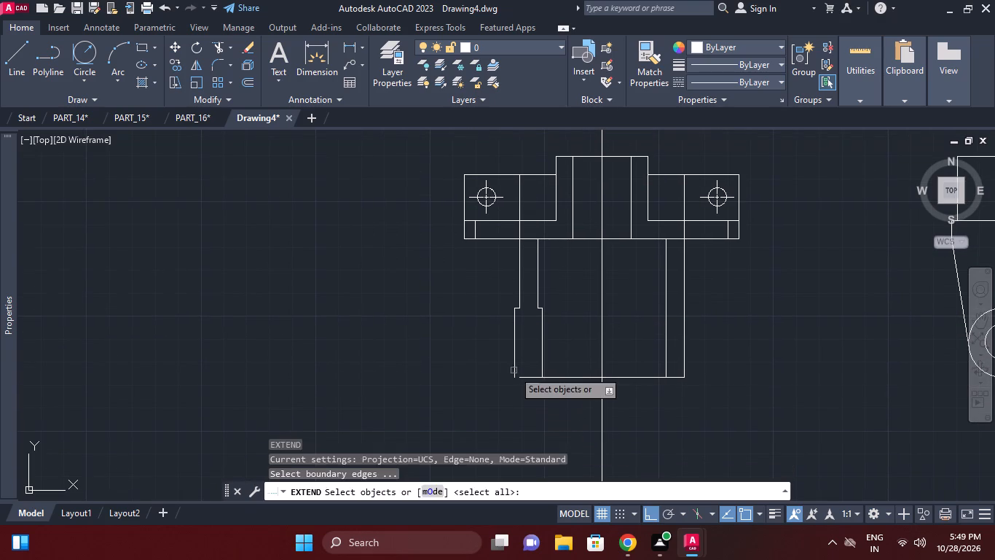
click(513, 363)
key(space)
click(531, 373)
click(524, 386)
key(Escape)
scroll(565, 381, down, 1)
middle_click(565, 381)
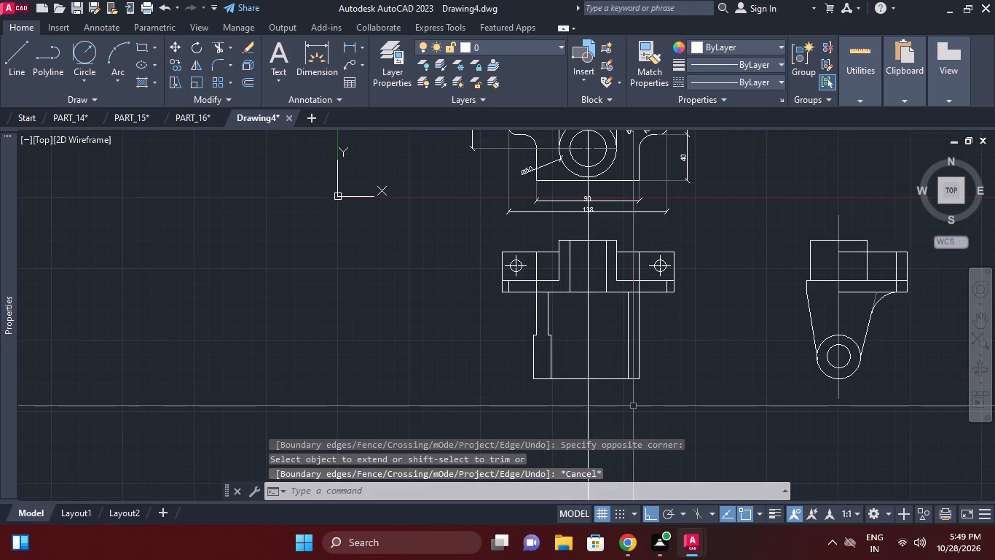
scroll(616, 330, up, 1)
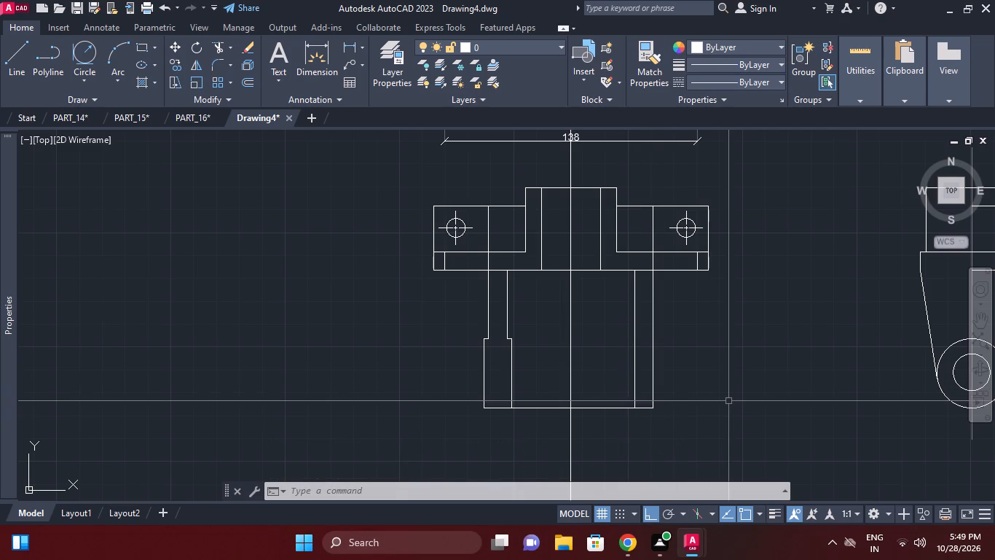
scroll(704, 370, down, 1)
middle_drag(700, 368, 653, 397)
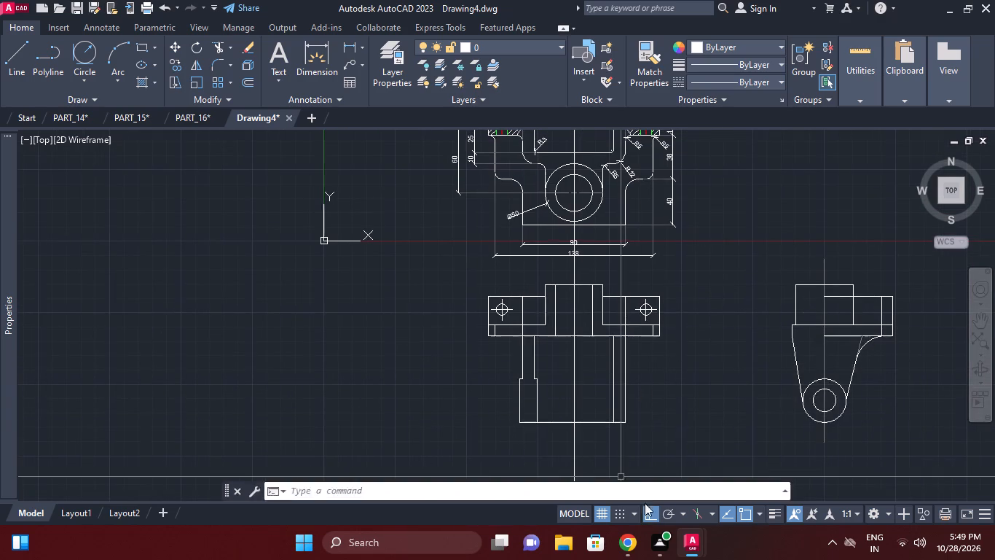
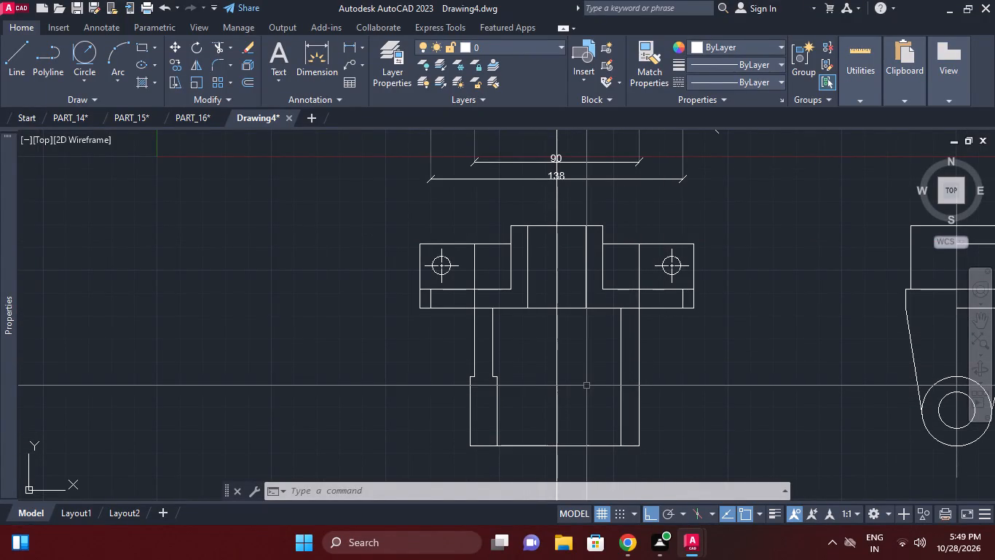
Draw a horizontal construction line through the top of the side view's boss circle, across the lower view.
text(xl)
key(space)
middle_drag(660, 374, 536, 376)
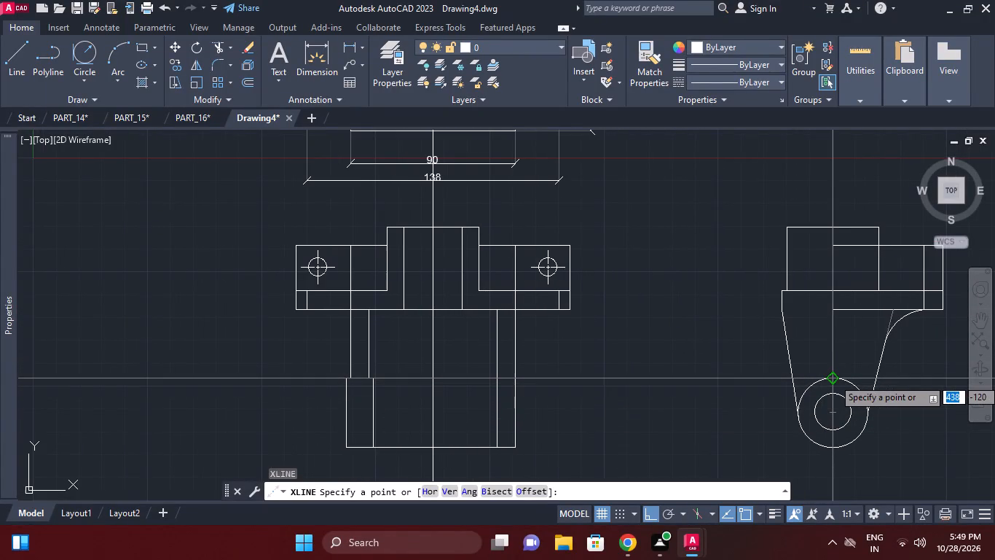
click(834, 378)
click(688, 429)
middle_drag(506, 418, 662, 370)
key(Escape)
scroll(680, 341, up, 1)
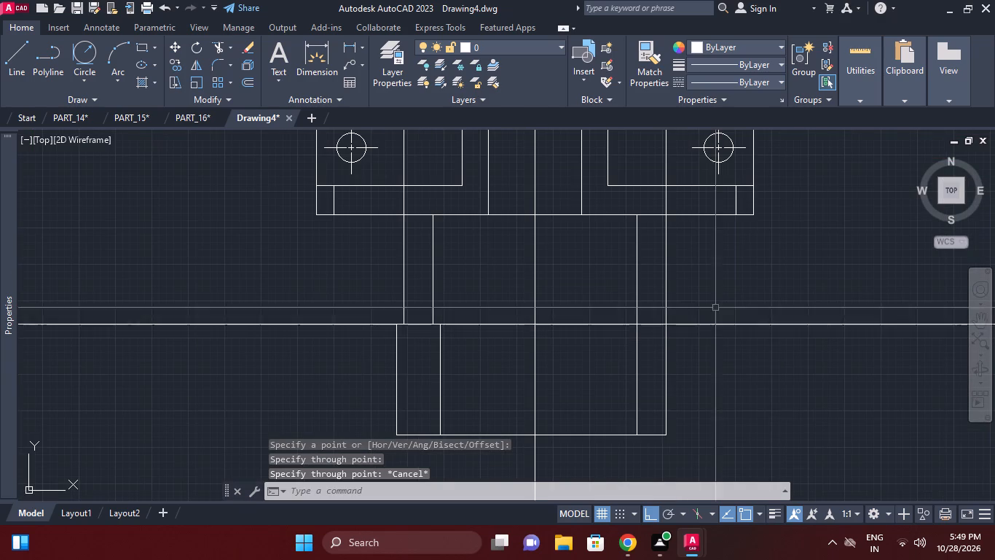
key(Escape)
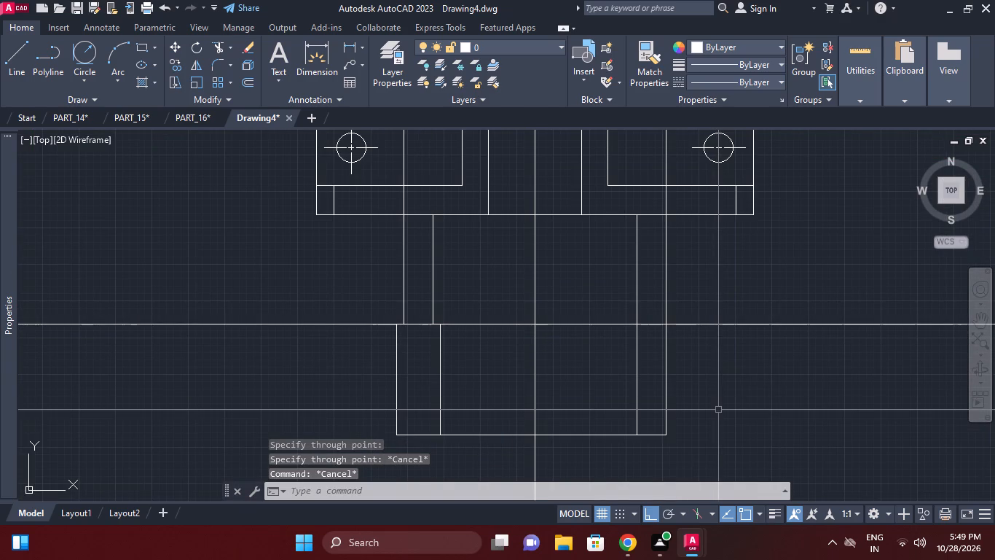
Offset the right wall's two vertical lines outward by 2.5, one to each side of the wall.
text(o)
key(space)
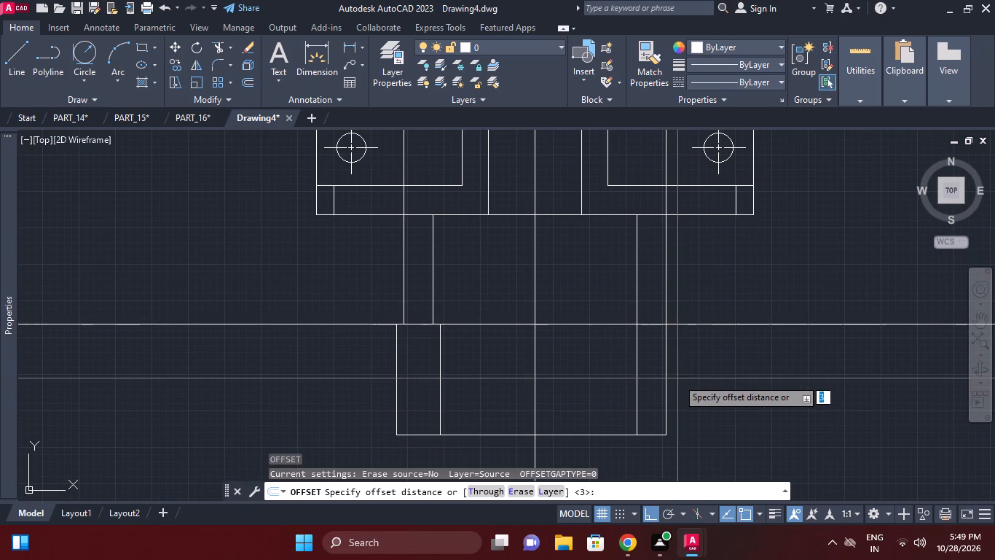
text(2.5)
key(Return)
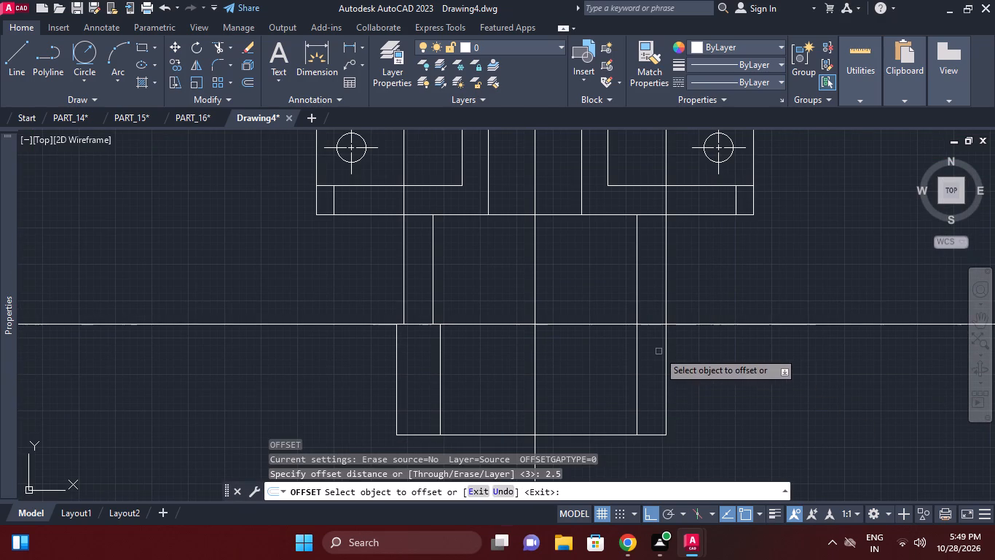
click(634, 343)
click(617, 344)
click(664, 338)
click(689, 337)
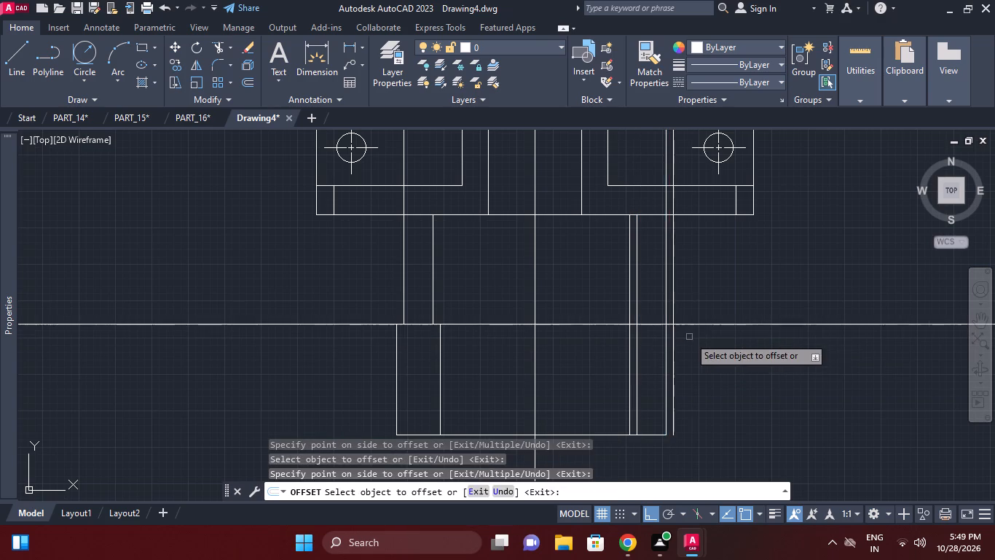
key(Escape)
Trim both 2.5 offset lines of the right wall above the horizontal construction line.
scroll(639, 336, up, 1)
middle_click(639, 336)
key(t)
key(r)
key(space)
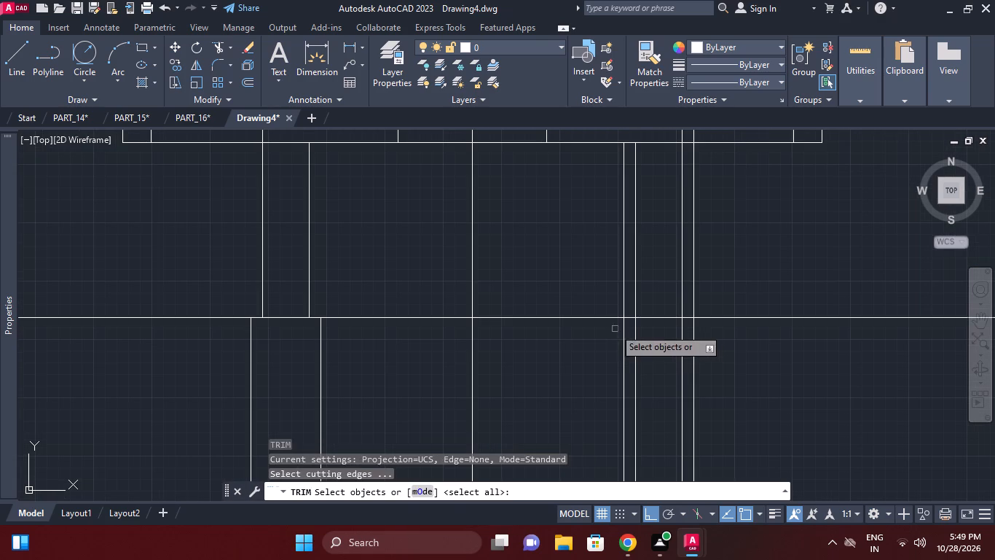
click(610, 319)
key(space)
click(625, 309)
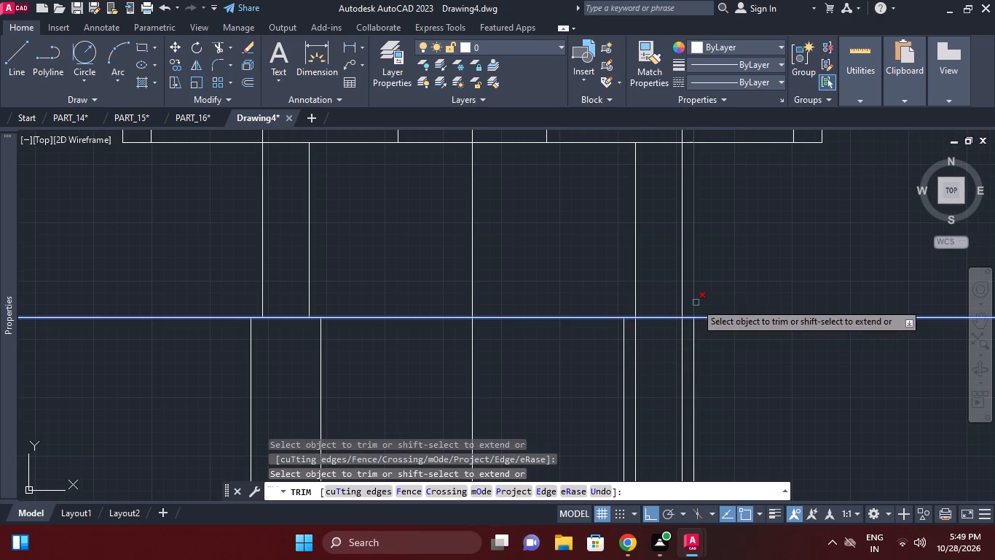
click(696, 303)
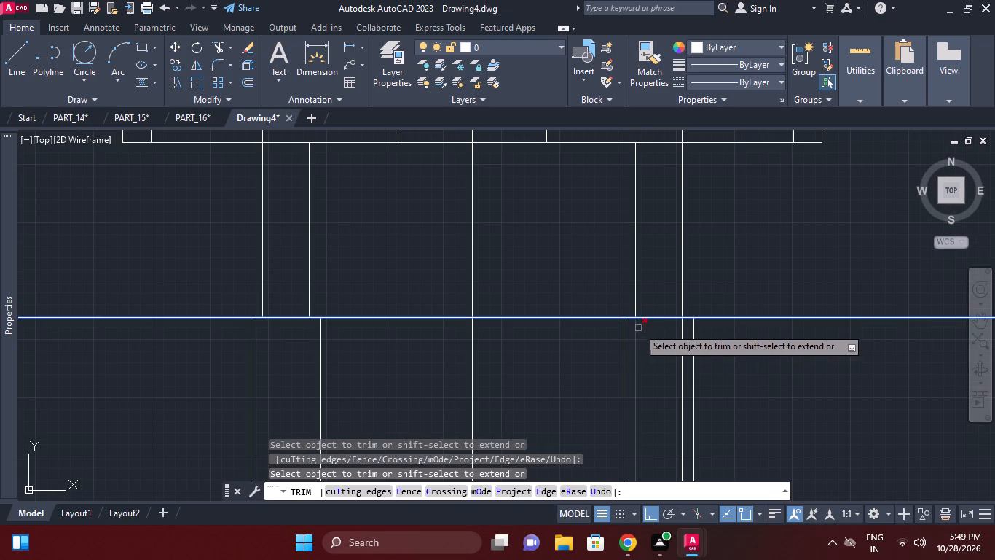
key(Escape)
Trim the horizontal construction line within and on both sides of the right wall, leaving a short shoulder on each side.
key(space)
key(space)
click(645, 319)
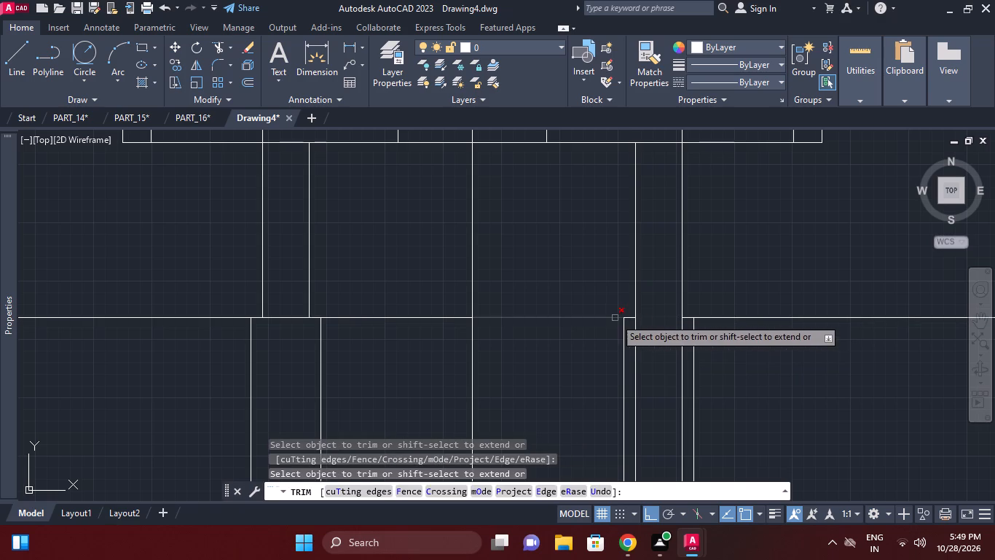
click(615, 318)
click(716, 317)
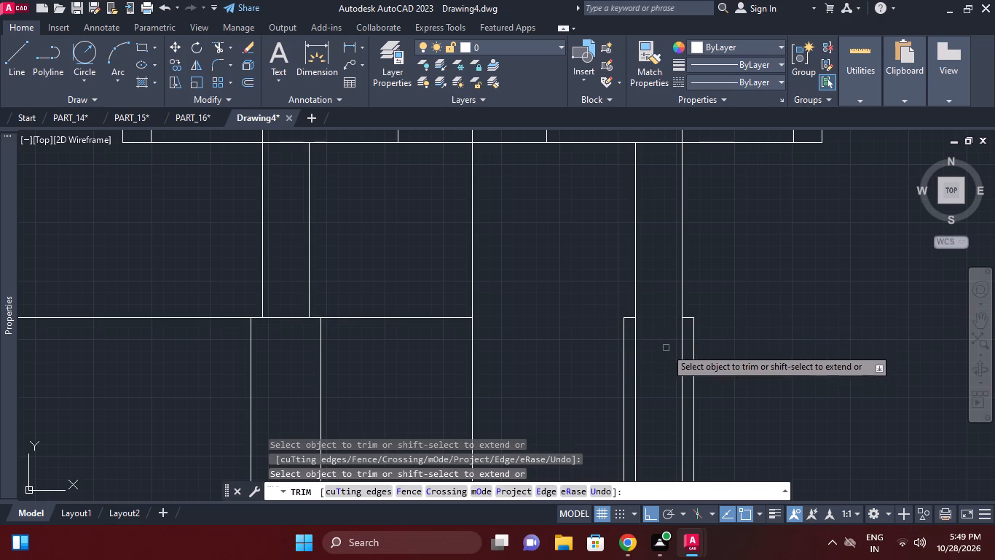
Trim both right wall lines below the two short horizontal shoulders.
click(637, 327)
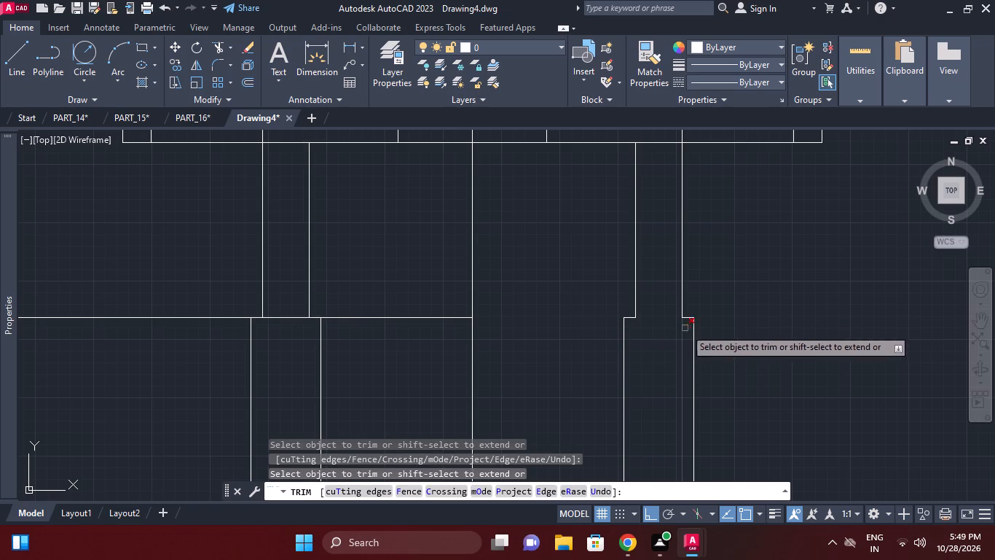
click(685, 328)
click(643, 344)
key(Escape)
Erase the leftover horizontal construction line on the left half of the lower view.
click(441, 319)
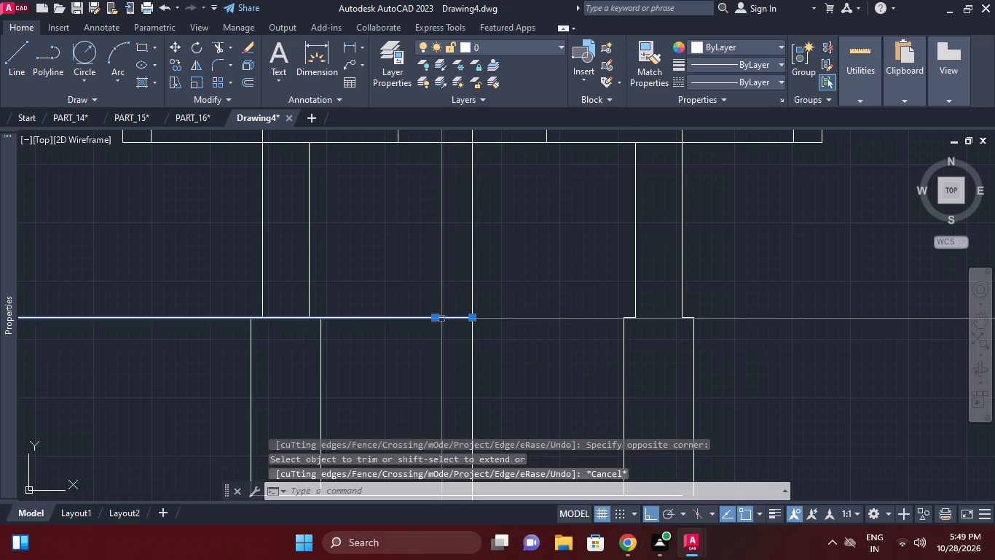
key(e)
key(space)
Extend the lower view's bottom edge to the right boss's outer offset line.
middle_drag(447, 352, 463, 330)
scroll(450, 344, down, 2)
scroll(534, 416, up, 1)
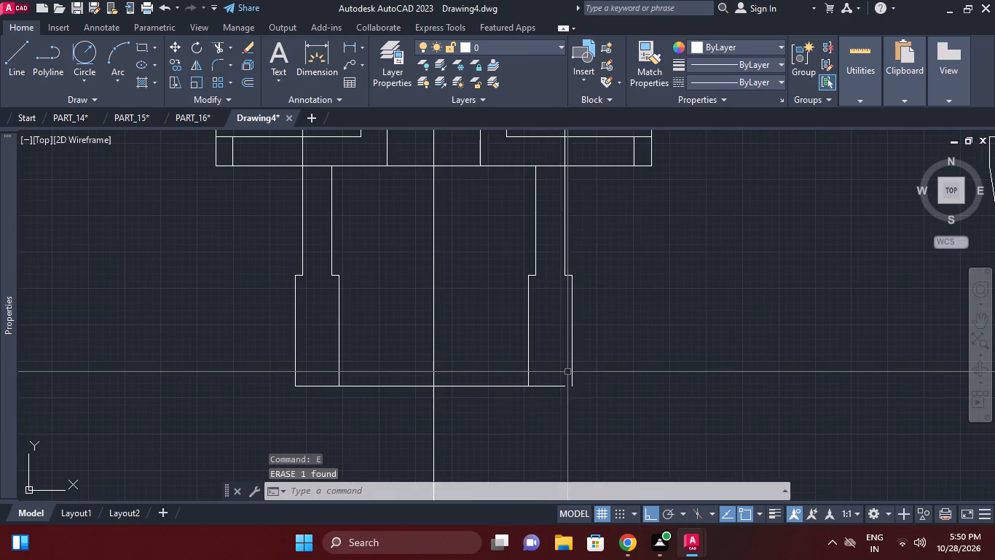
click(573, 369)
key(e)
key(x)
key(space)
click(543, 384)
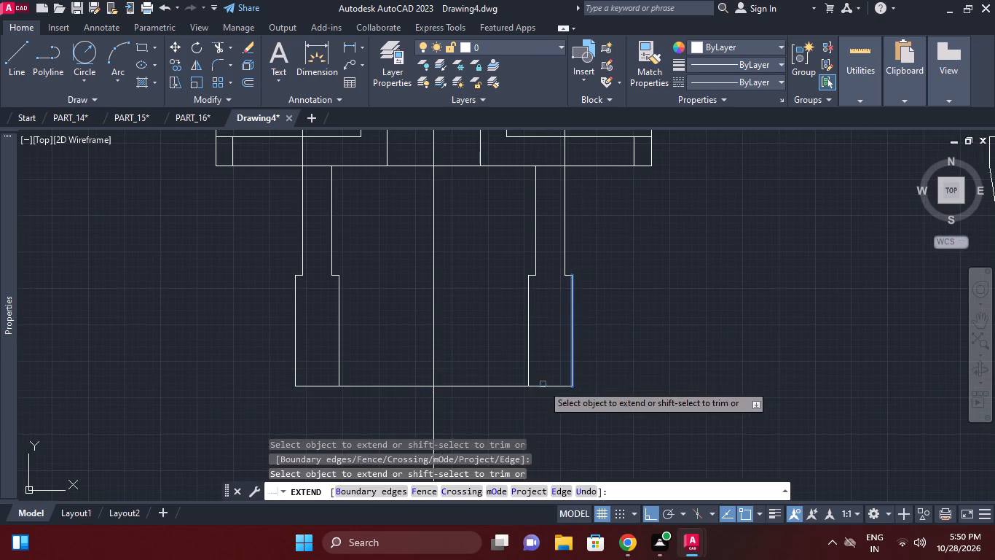
key(Escape)
Trim the bottom edge between the two bosses on both sides of the vertical centreline.
middle_drag(661, 367, 666, 381)
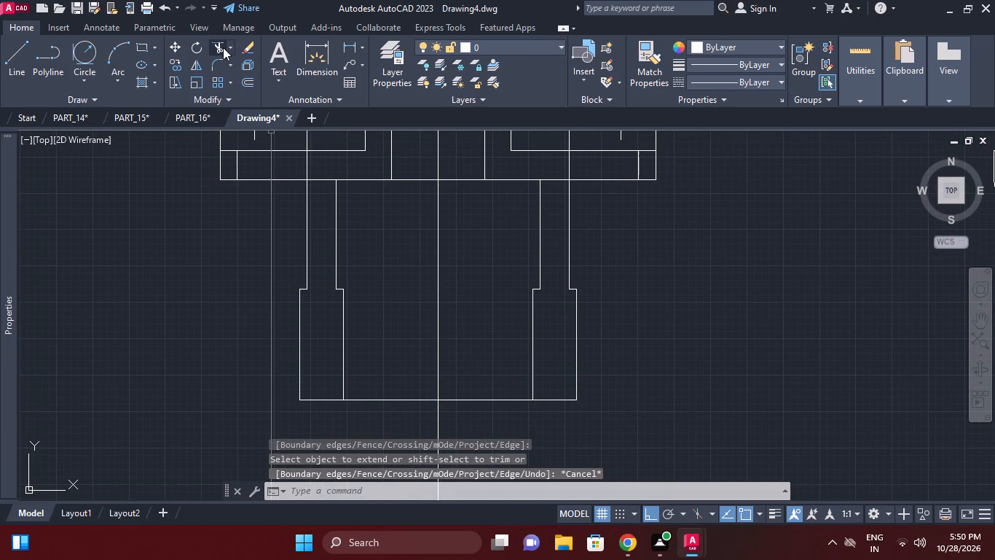
click(223, 47)
right_click(331, 229)
click(383, 236)
middle_drag(415, 302, 432, 276)
drag(435, 391, 426, 378)
click(411, 341)
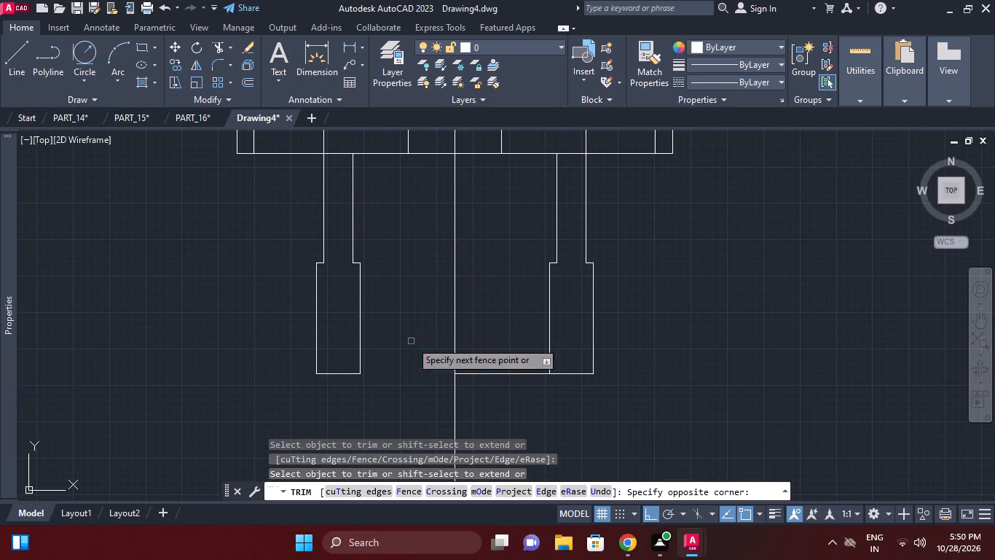
click(508, 373)
scroll(785, 324, down, 1)
middle_drag(753, 305, 752, 306)
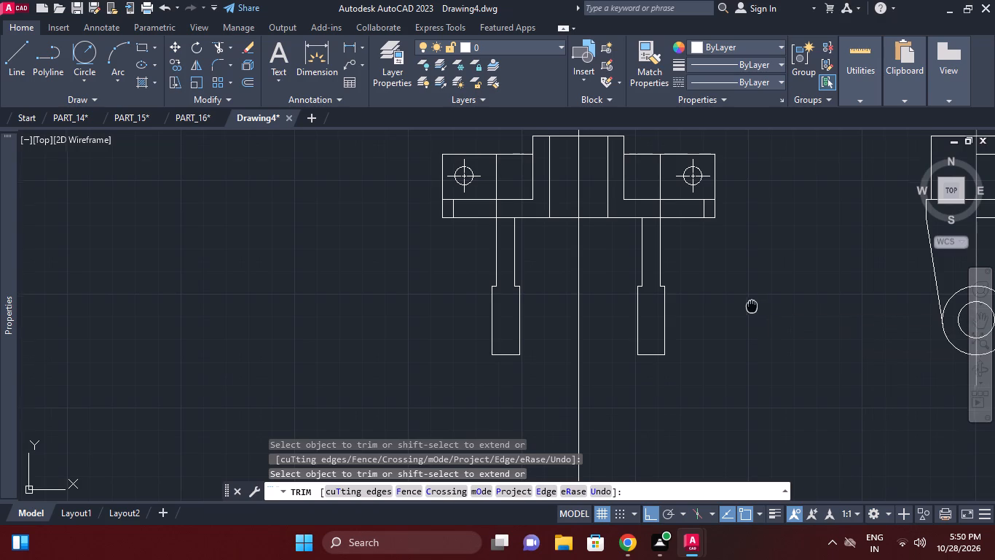
middle_drag(752, 306, 751, 325)
right_click(720, 292)
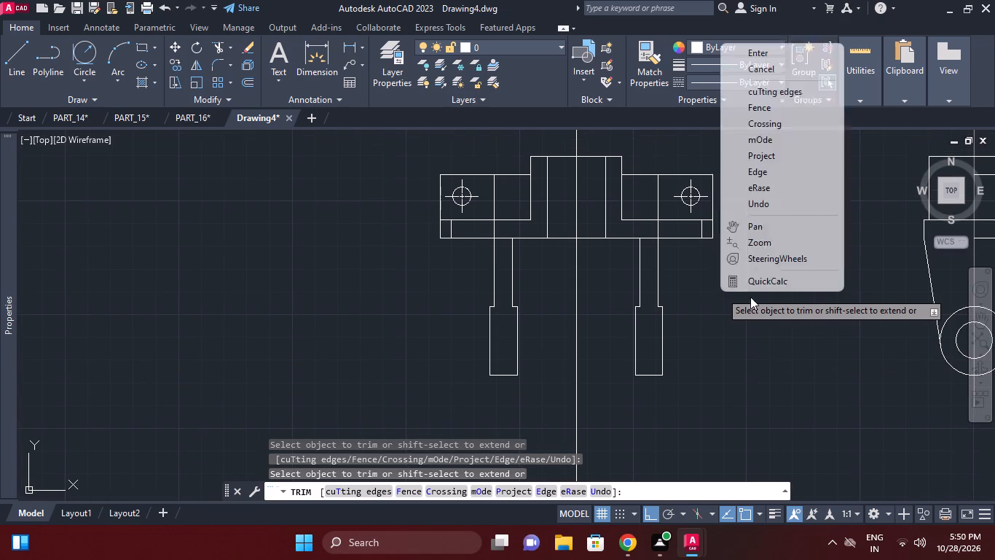
click(763, 75)
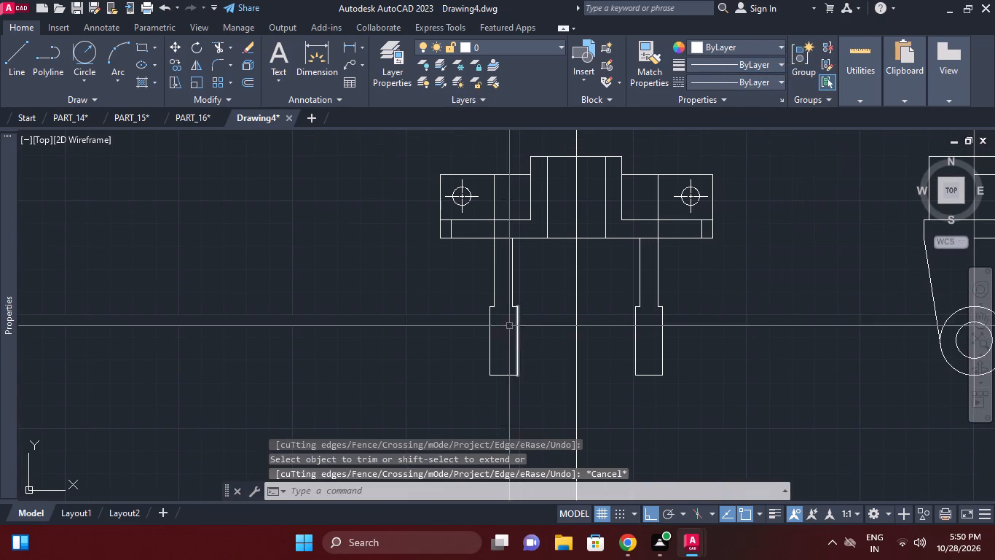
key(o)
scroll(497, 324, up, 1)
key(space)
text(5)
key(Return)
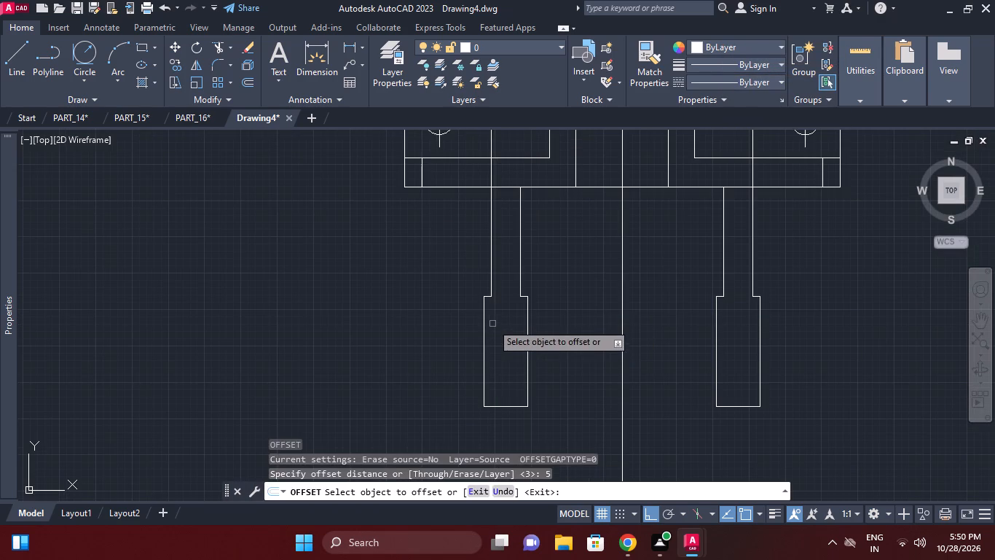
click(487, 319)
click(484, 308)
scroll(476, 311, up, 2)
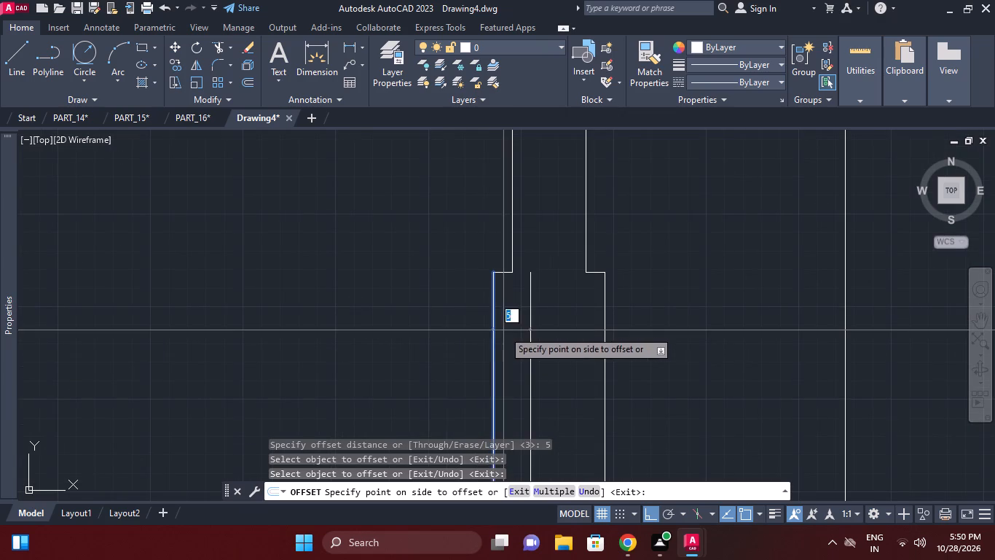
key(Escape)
Offset the left boss's two vertical side lines outward by 1.5.
text(o)
key(space)
key(3)
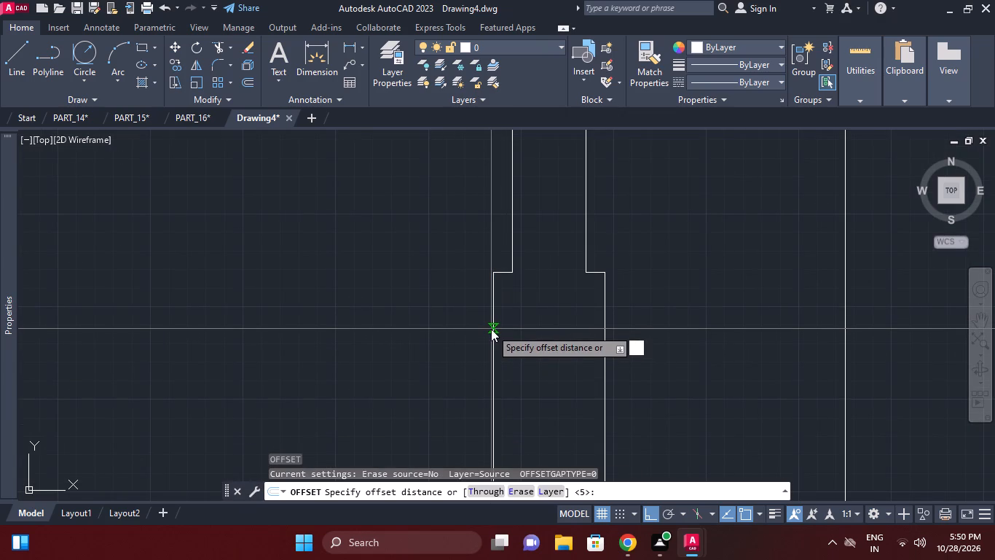
key(BackSpace)
text(1.5)
key(Return)
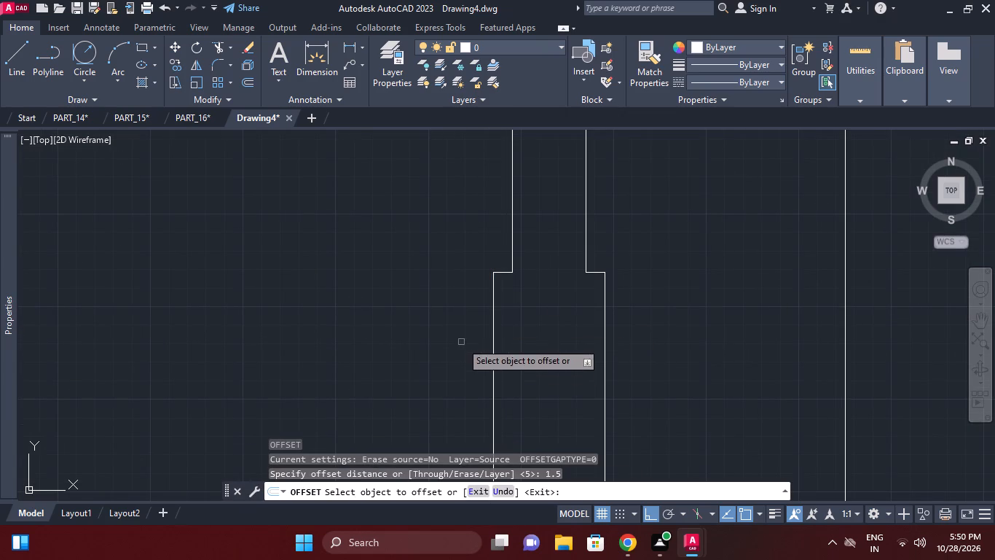
click(492, 316)
click(474, 309)
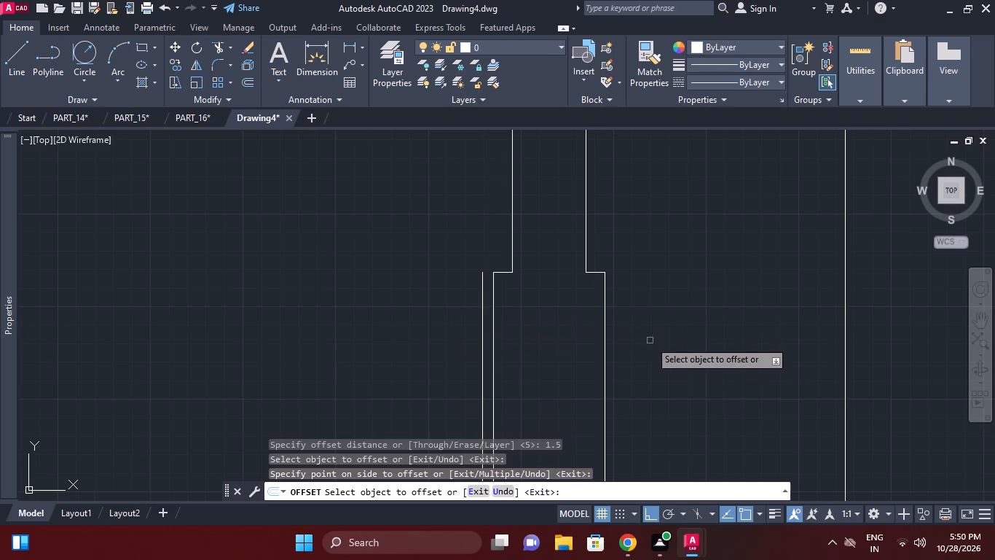
click(604, 306)
click(633, 300)
Offset the right boss's two vertical side lines outward by 1.5.
middle_drag(685, 310, 535, 296)
scroll(684, 311, down, 1)
click(787, 298)
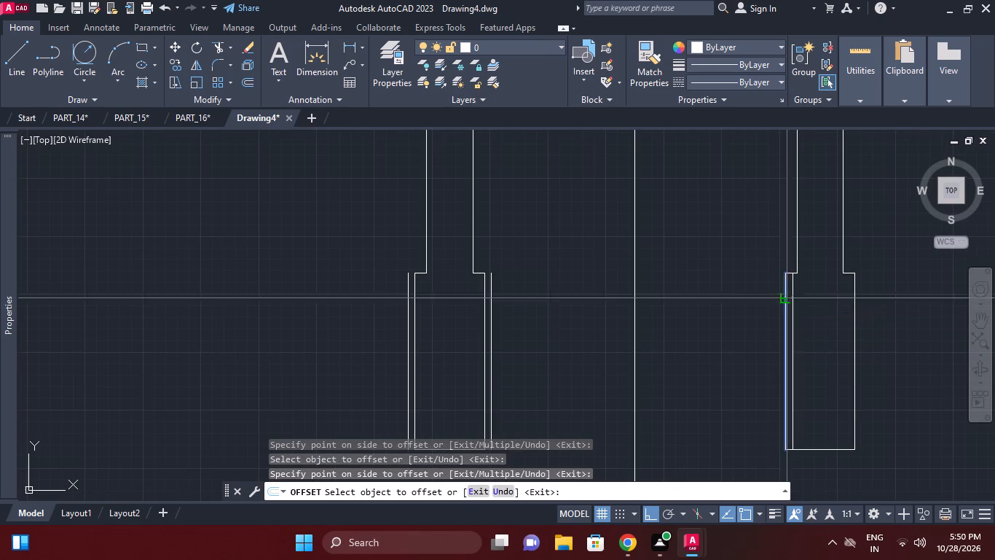
click(777, 293)
click(857, 295)
click(874, 287)
middle_drag(874, 332, 874, 315)
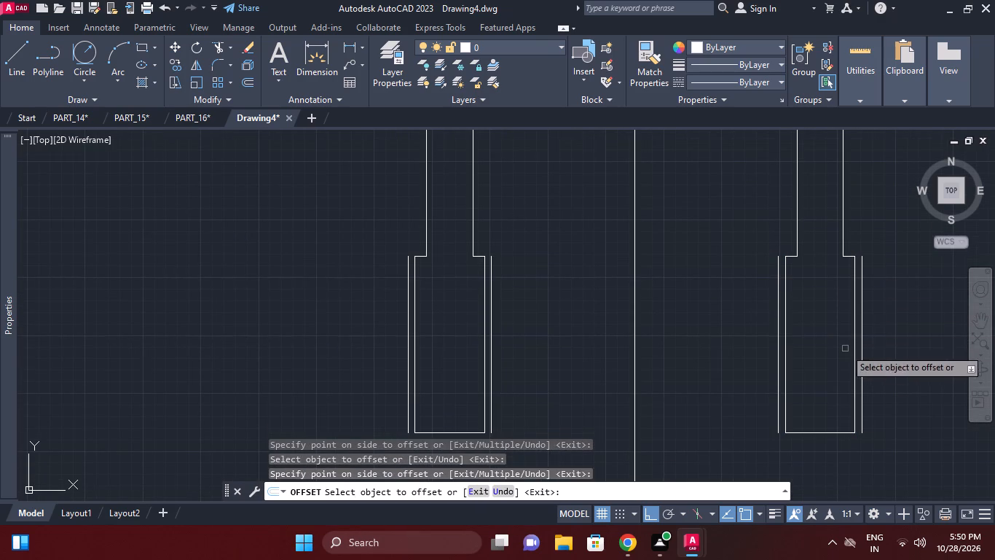
key(Escape)
With all four 1.5 offset lines as boundaries, extend the left boss's two top shoulders outward to its offset lines.
key(e)
key(x)
key(space)
click(782, 274)
click(773, 275)
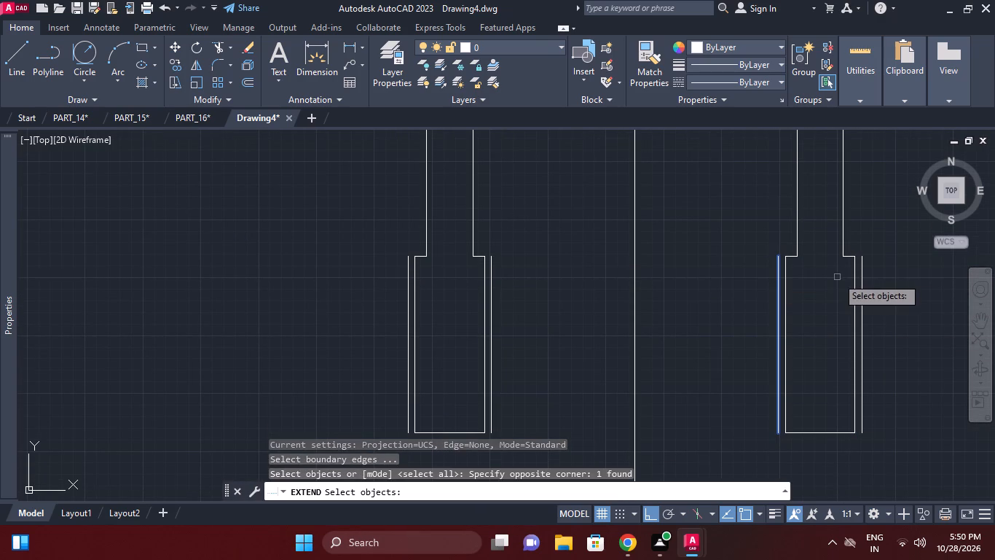
click(865, 276)
click(488, 275)
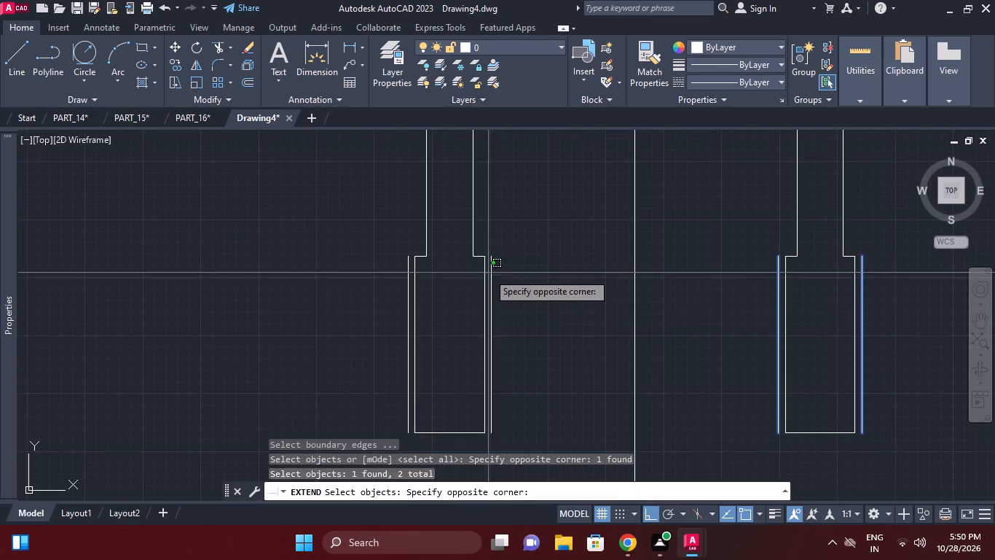
double_click(491, 272)
click(407, 273)
right_click(448, 261)
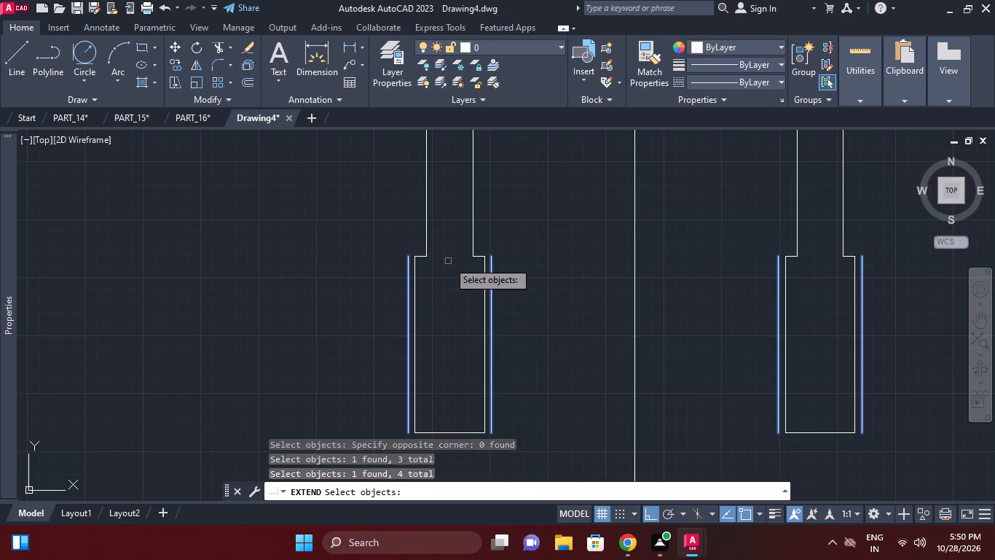
scroll(430, 281, up, 3)
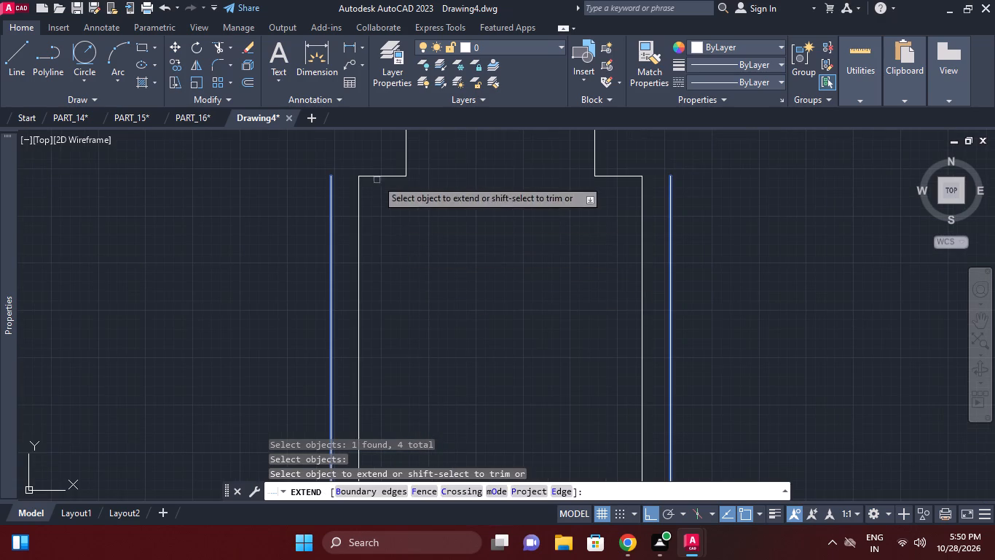
click(376, 177)
click(618, 178)
Extend the right boss's two top shoulders outward to its 1.5 offset lines.
scroll(656, 268, down, 2)
middle_drag(634, 268, 563, 267)
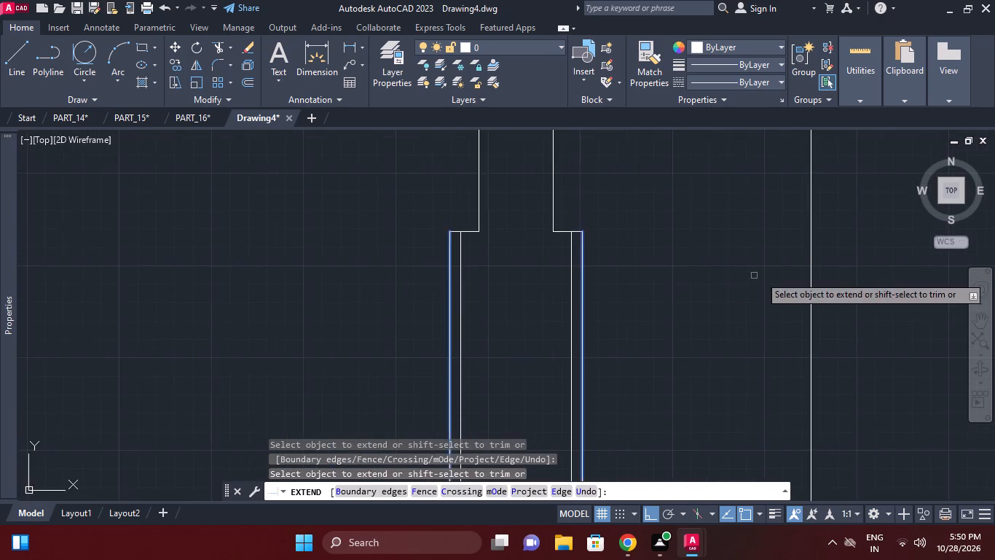
middle_drag(747, 276, 511, 280)
scroll(508, 280, down, 1)
scroll(721, 257, up, 1)
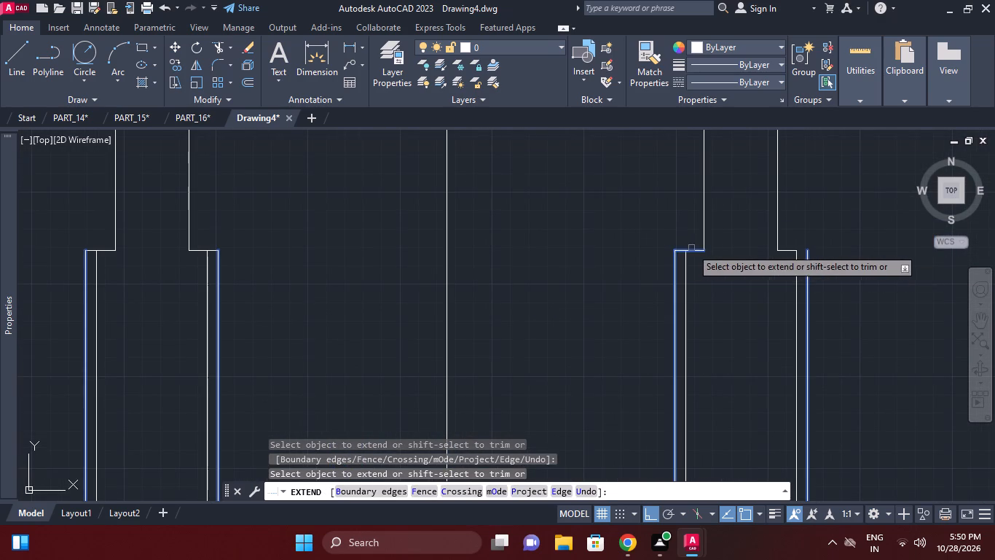
click(691, 248)
click(792, 251)
key(Escape)
Erase the original inner vertical side lines of both the right and left bosses.
click(798, 268)
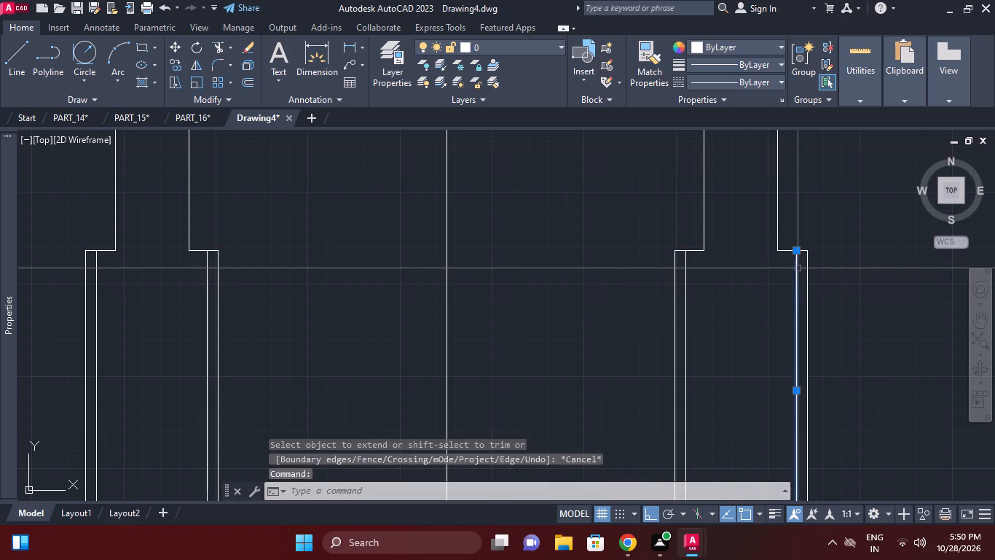
click(685, 272)
key(e)
key(space)
scroll(594, 298, down, 1)
middle_drag(608, 298, 665, 295)
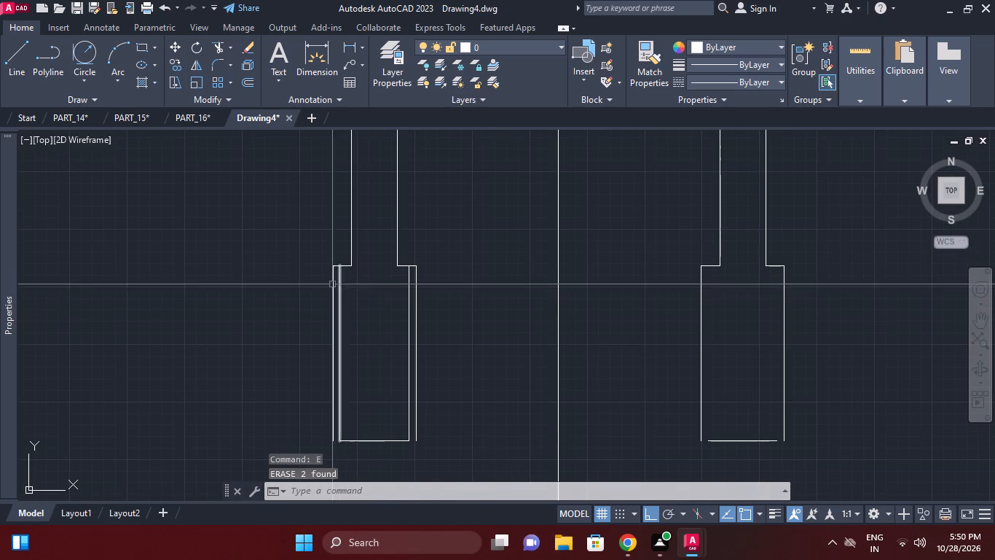
key(space)
click(341, 279)
click(409, 288)
key(space)
middle_drag(495, 329, 508, 309)
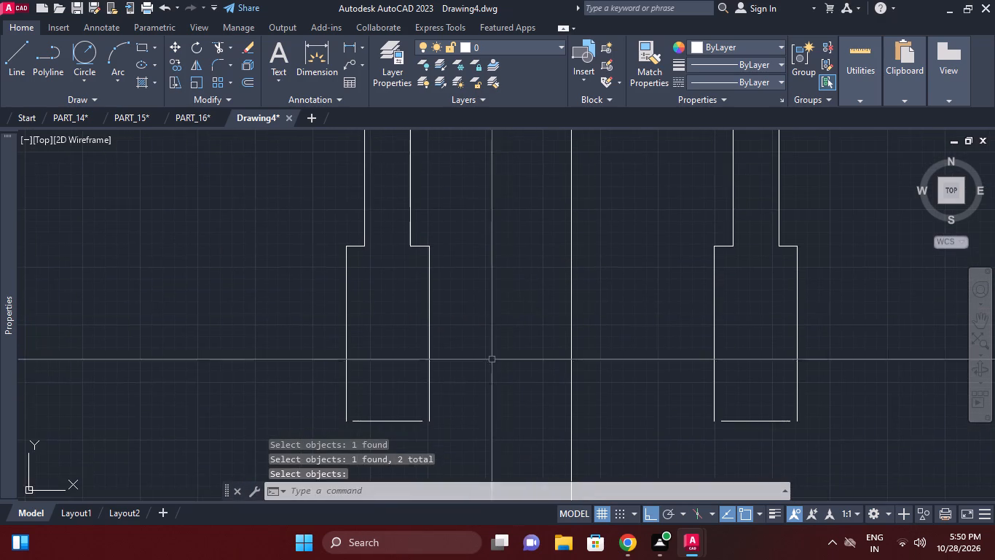
key(Escape)
With the bosses' four outer side lines as boundaries, extend the right boss's bottom edge to both of its sides.
middle_drag(506, 373, 518, 337)
text(ex)
key(space)
drag(522, 328, 511, 325)
click(336, 318)
drag(836, 315, 818, 308)
click(656, 301)
right_click(656, 301)
click(746, 392)
click(742, 360)
click(790, 395)
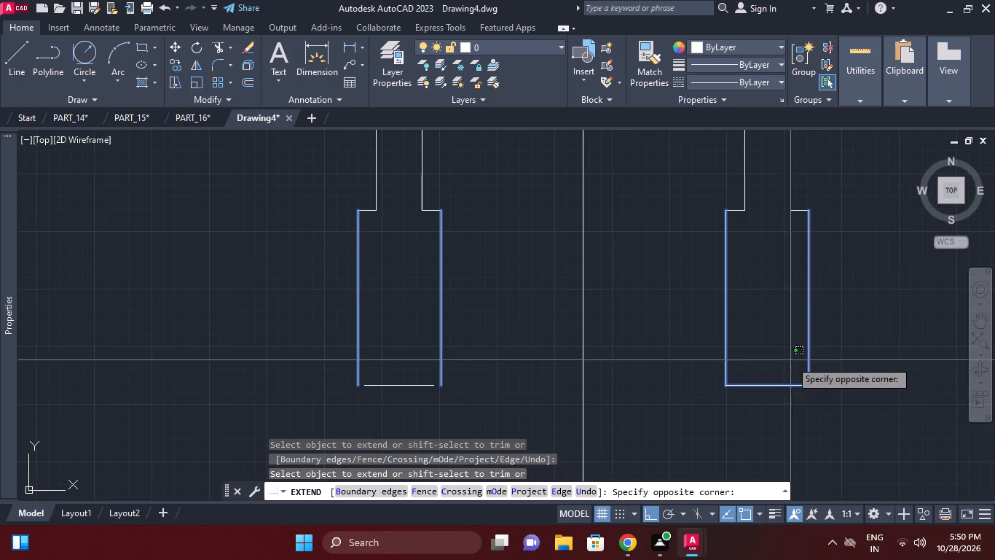
click(790, 360)
click(794, 396)
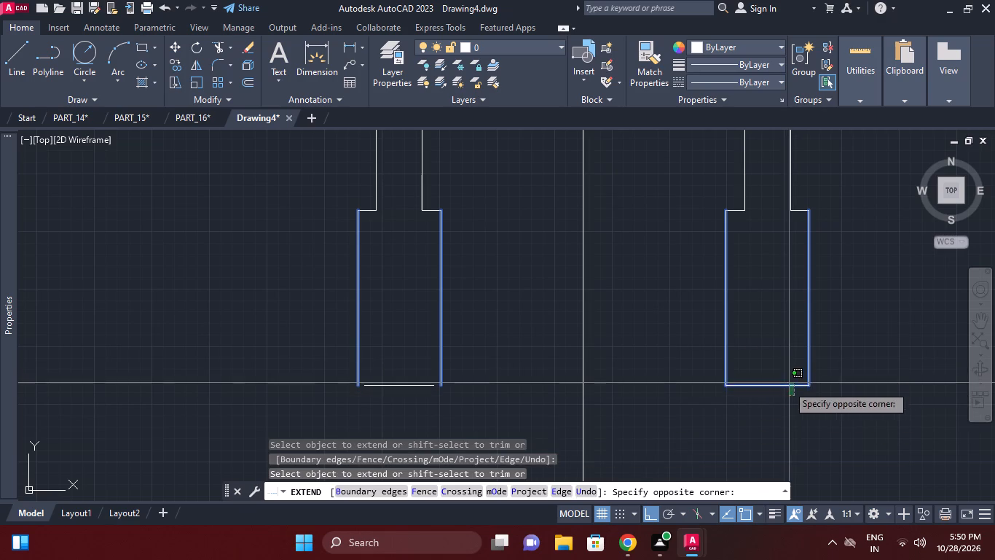
click(787, 385)
Extend the left boss's bottom edge to both of its sides and trim its overrun between the two bosses.
scroll(702, 412, down, 1)
middle_drag(717, 409, 777, 394)
scroll(532, 380, up, 1)
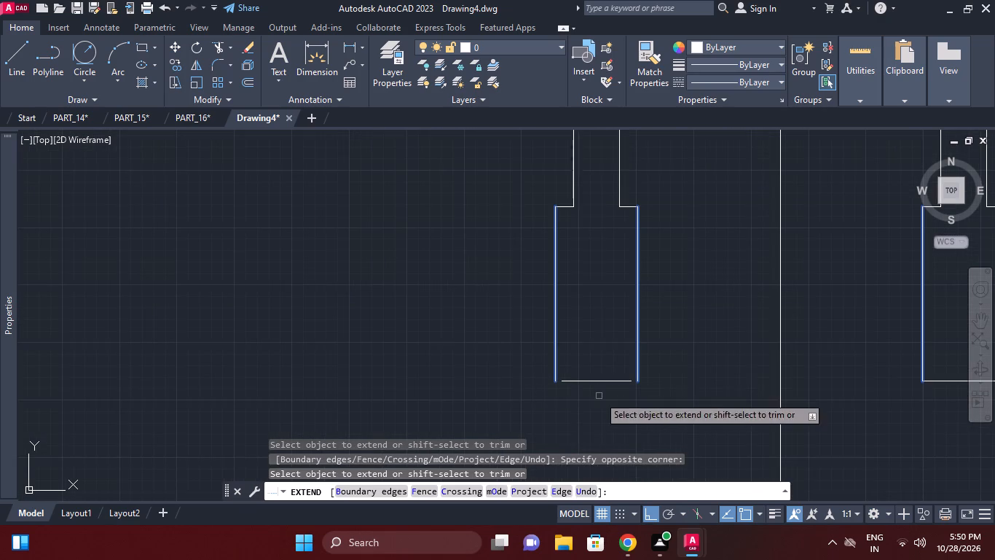
click(599, 396)
click(575, 365)
click(612, 408)
click(625, 365)
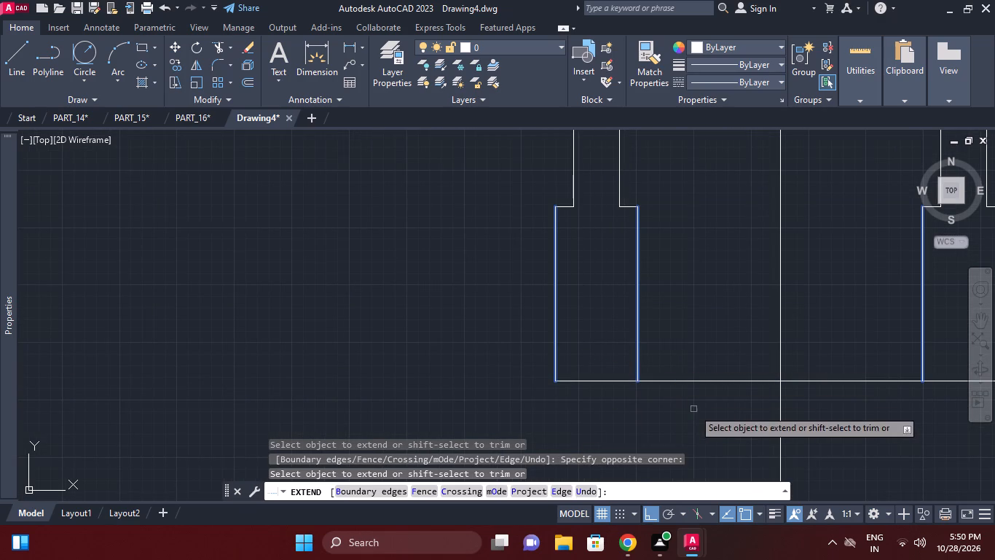
shift+drag(699, 400, 691, 341)
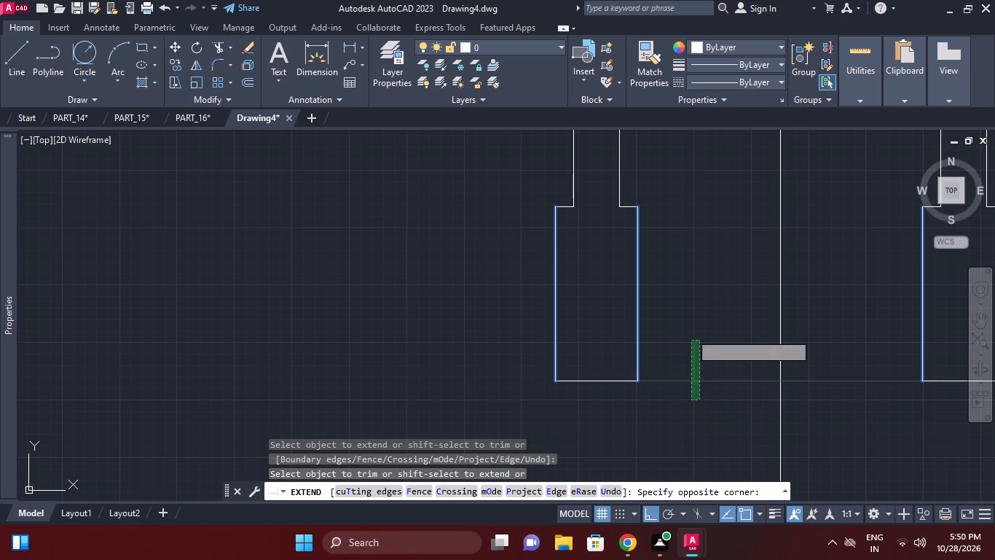
shift+click(690, 332)
shift+right_click(690, 332)
click(663, 199)
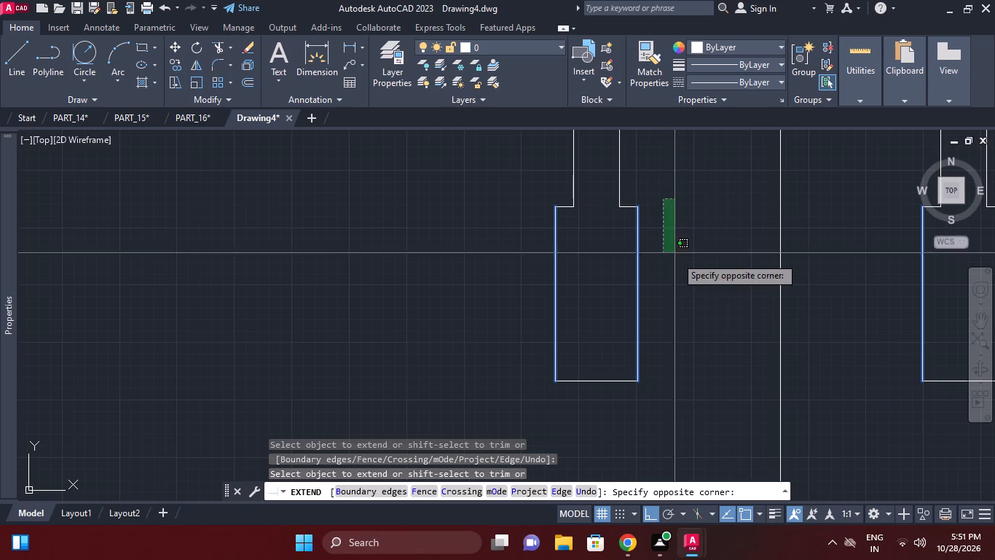
click(676, 257)
right_click(684, 252)
click(698, 262)
Draw horizontal construction lines through the top and bottom of the side view's inner circle, crossing both bosses.
scroll(698, 262, down, 2)
middle_drag(698, 262, 626, 303)
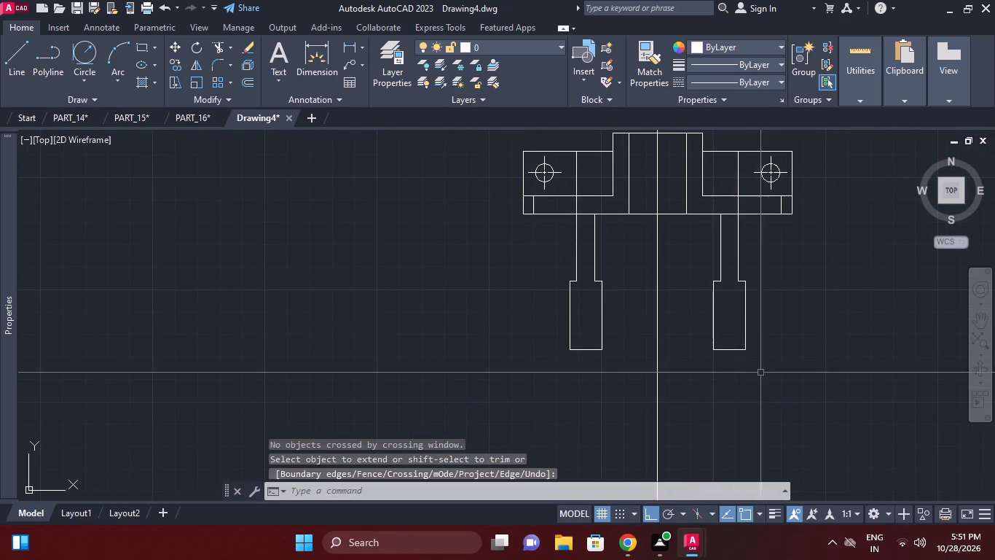
middle_drag(732, 373, 643, 371)
scroll(707, 368, down, 1)
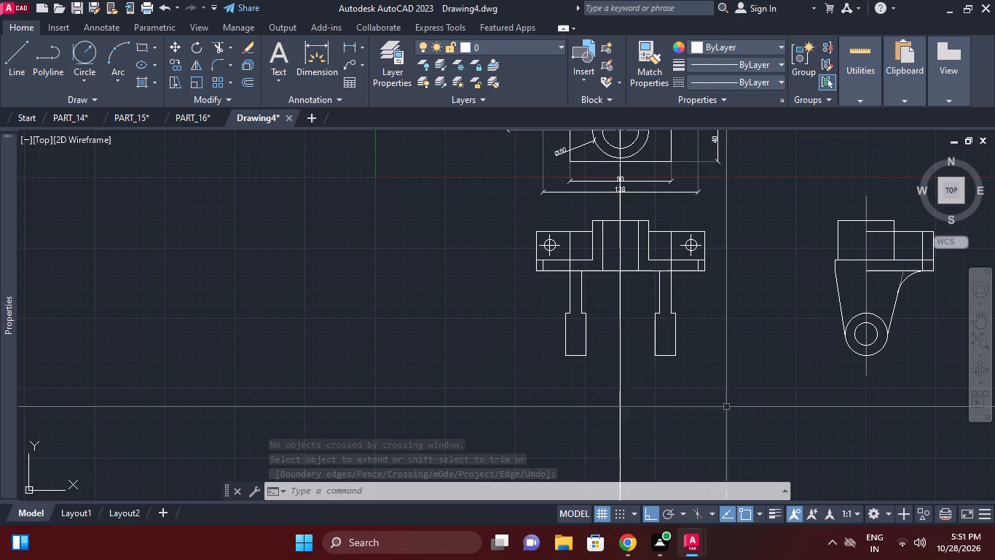
middle_drag(803, 441, 791, 445)
scroll(808, 426, down, 2)
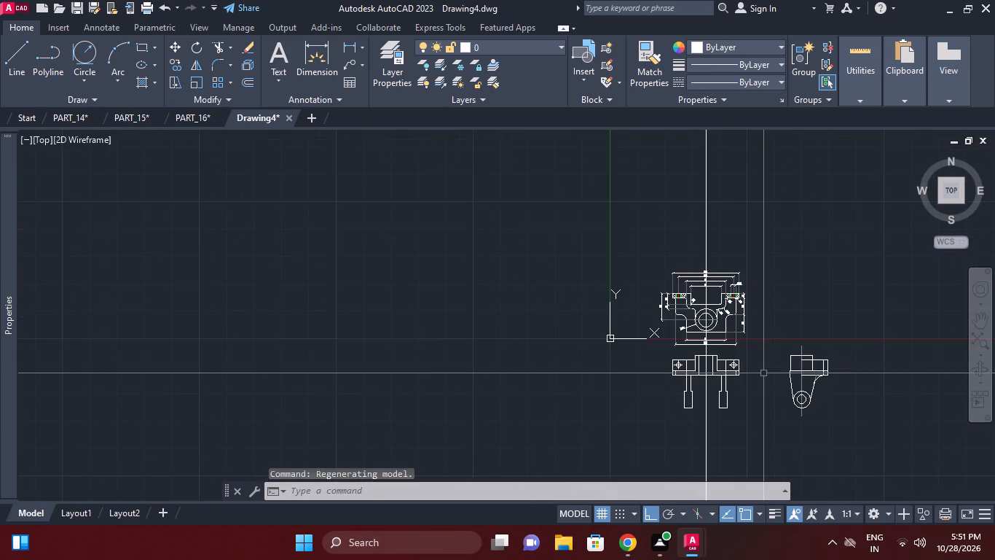
scroll(763, 373, up, 2)
middle_drag(763, 382, 664, 346)
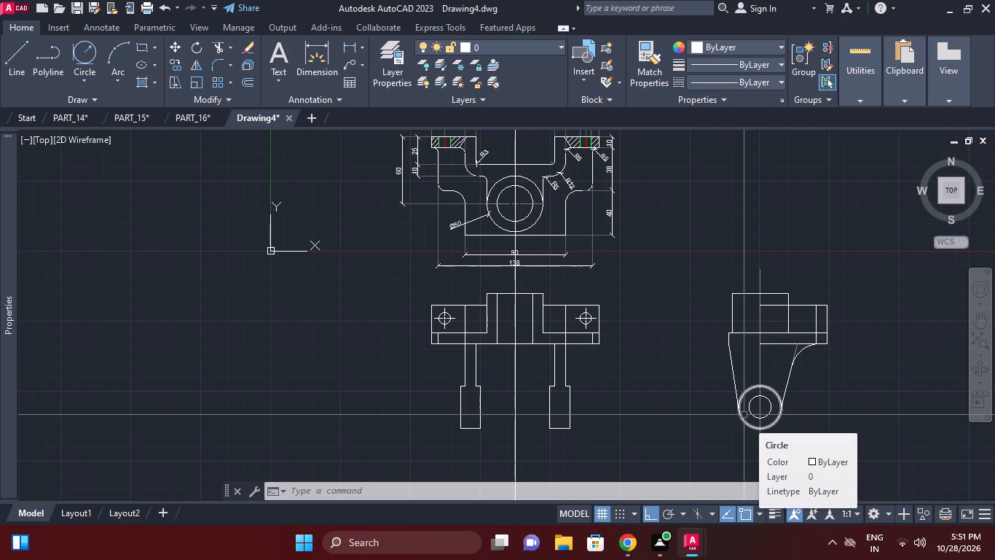
text(xl h)
key(space)
scroll(757, 392, up, 2)
click(765, 405)
middle_drag(765, 421, 791, 362)
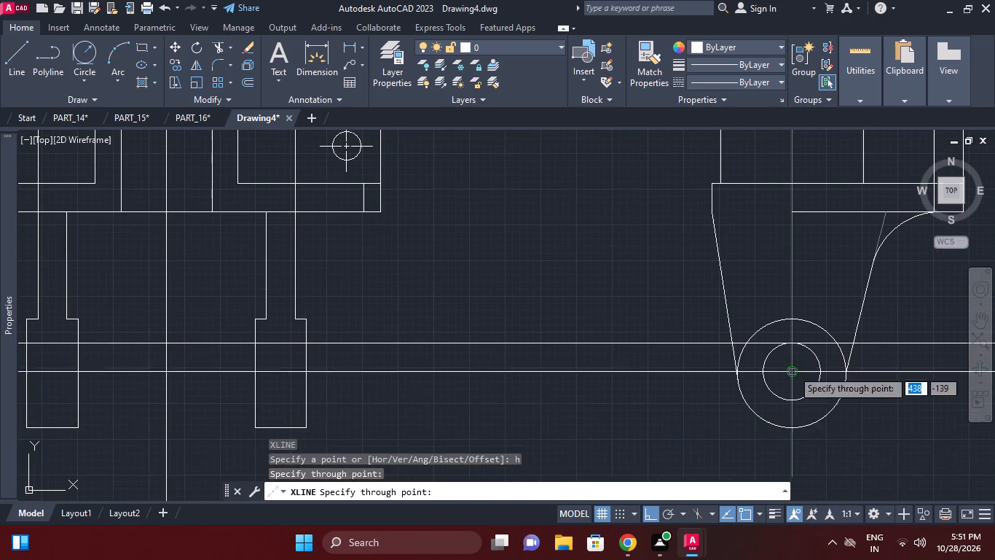
click(795, 399)
middle_drag(618, 439, 724, 393)
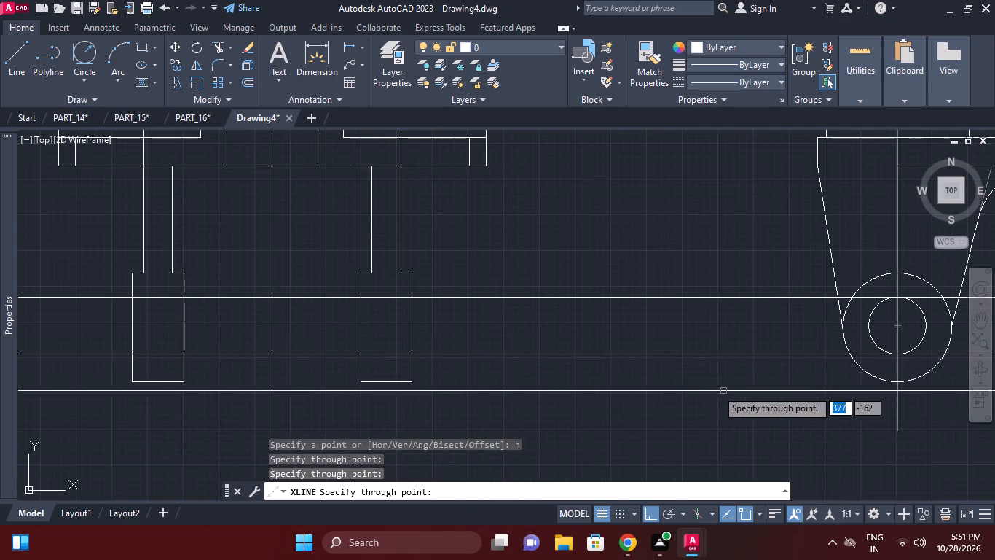
right_click(659, 343)
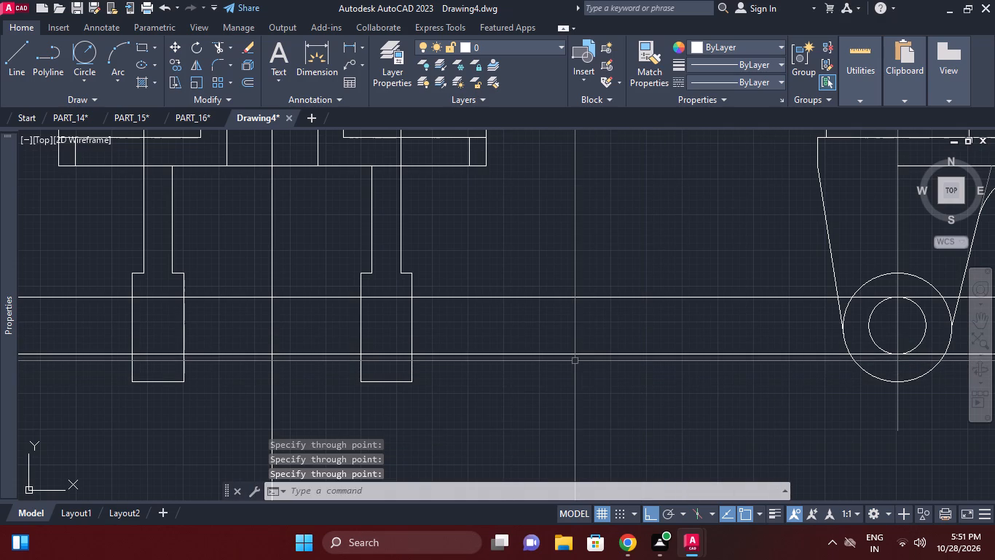
Draw a horizontal construction line at the centre height of the side view's inner circle.
key(x)
text(l)
key(space)
key(h)
key(space)
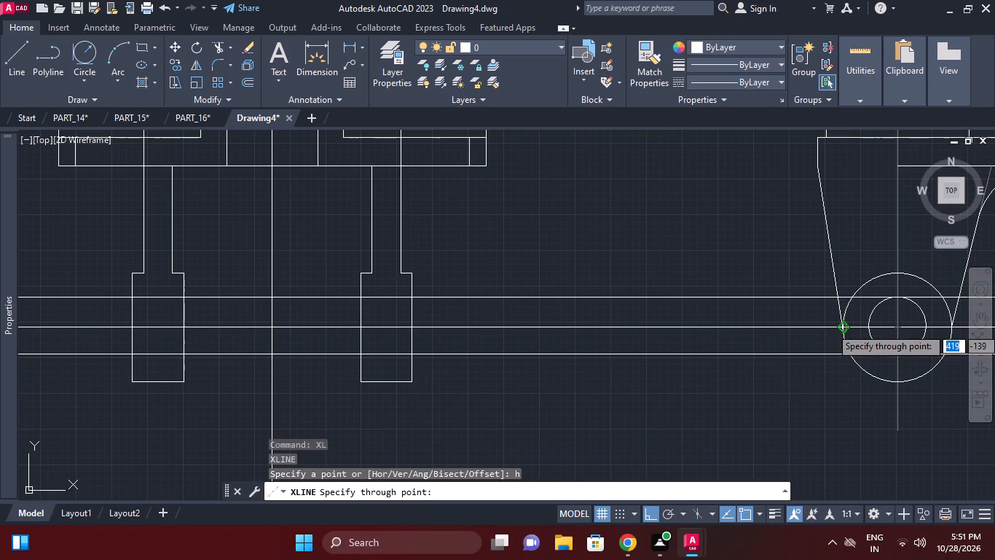
click(869, 330)
key(Escape)
With both bosses' vertical sides as cutting edges, trim the three horizontal construction lines outside the right boss's outer side.
middle_drag(455, 349, 652, 324)
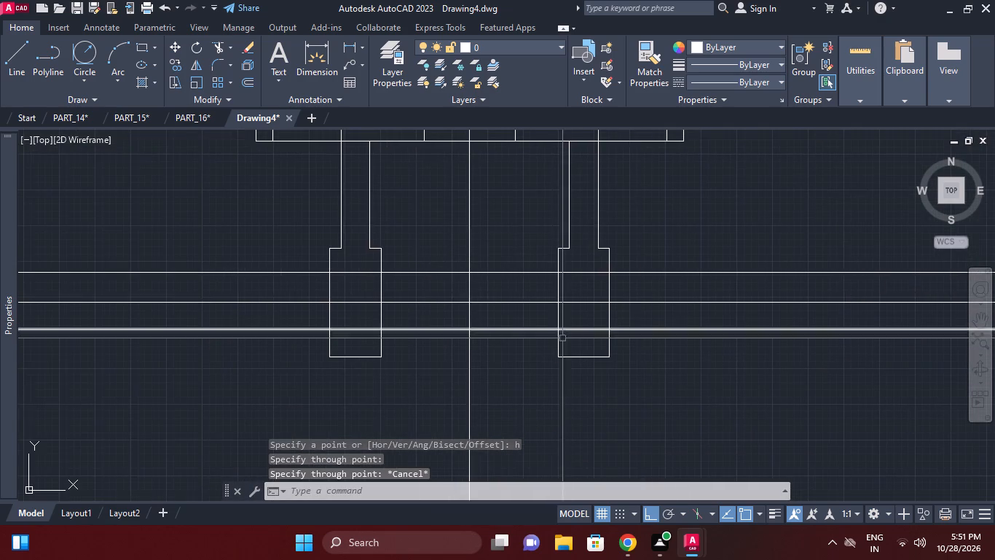
middle_drag(567, 344, 606, 332)
key(Escape)
key(t)
key(r)
key(space)
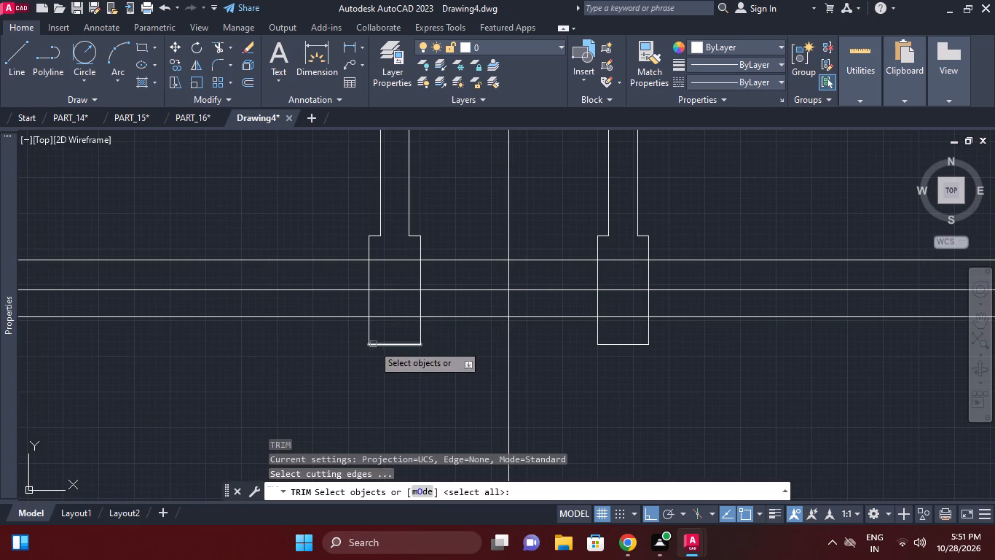
click(373, 344)
click(370, 331)
click(424, 331)
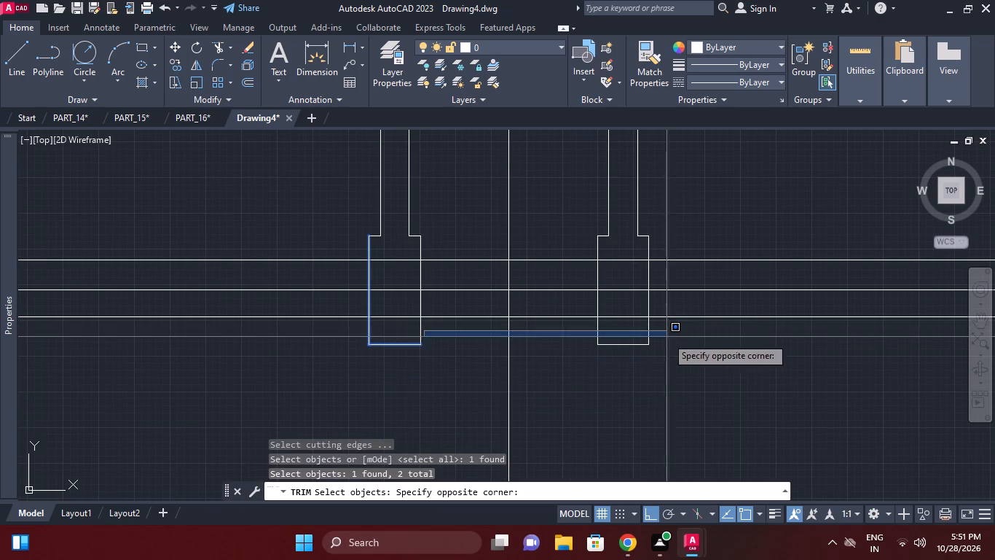
click(399, 327)
click(652, 333)
click(577, 332)
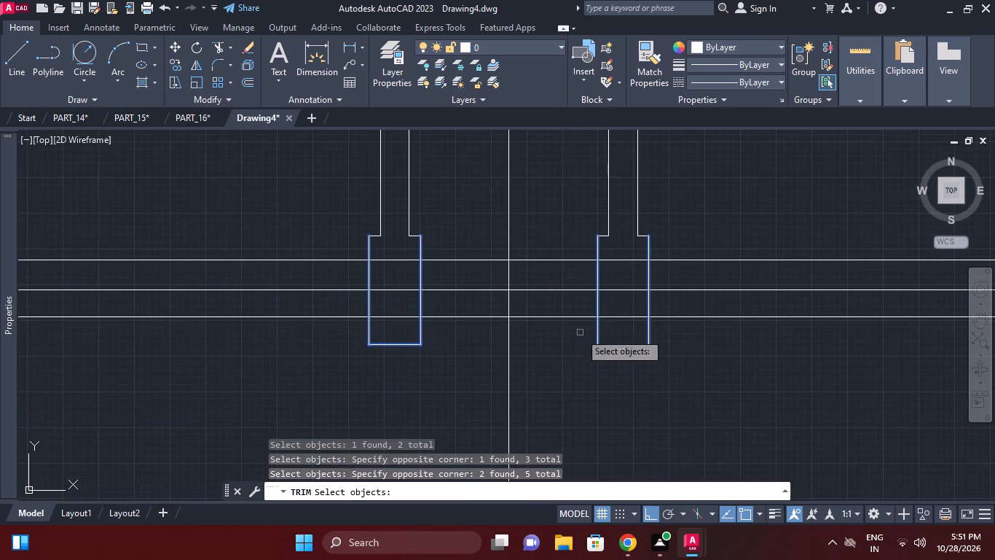
right_click(688, 332)
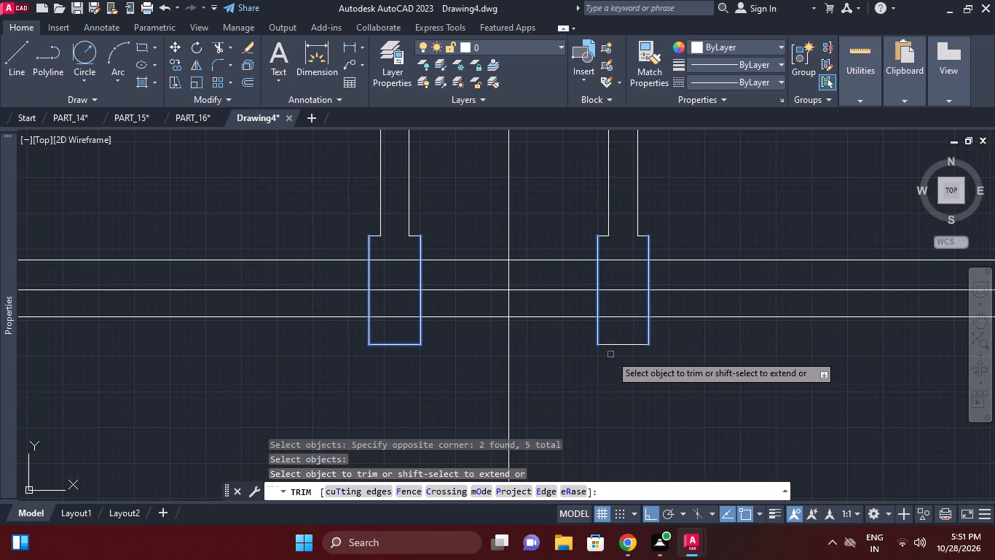
click(695, 332)
click(681, 246)
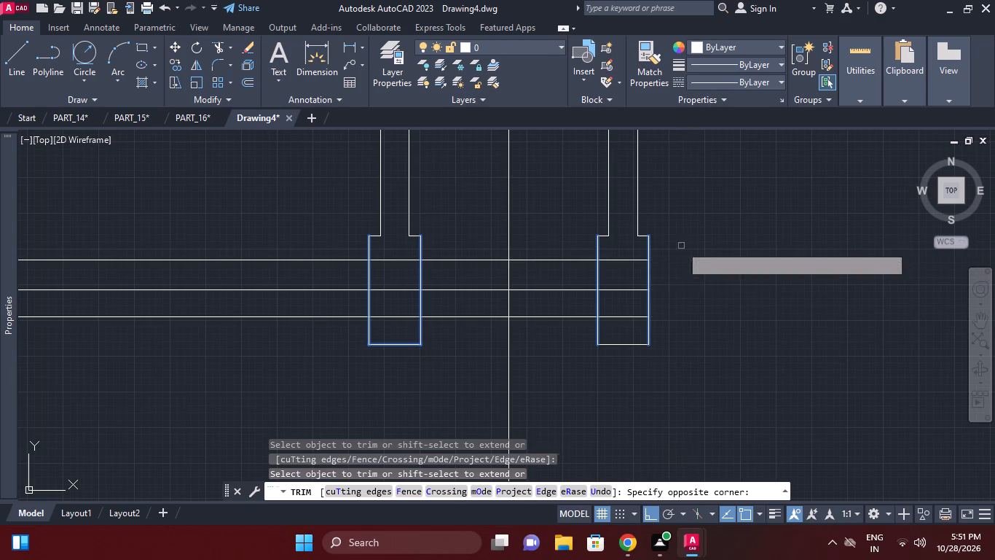
Trim the three horizontal construction lines between the bosses and outside the left boss's outer side.
click(550, 252)
click(537, 314)
click(533, 335)
click(534, 303)
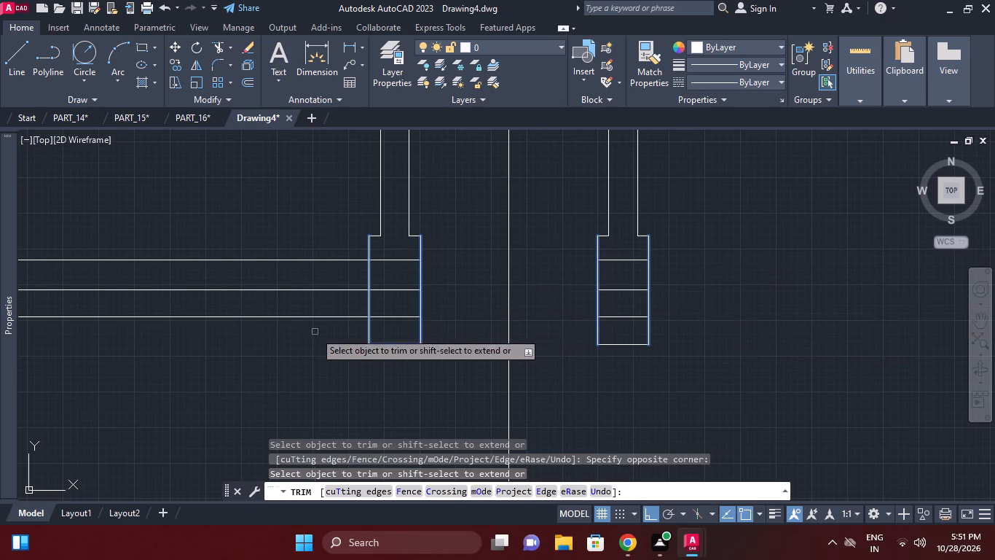
click(315, 332)
click(281, 241)
right_click(281, 241)
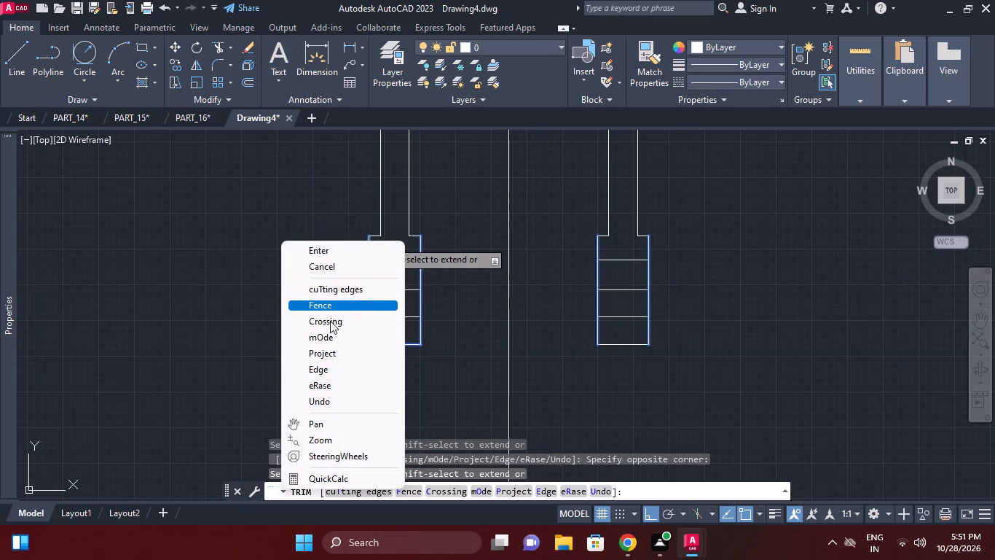
click(331, 254)
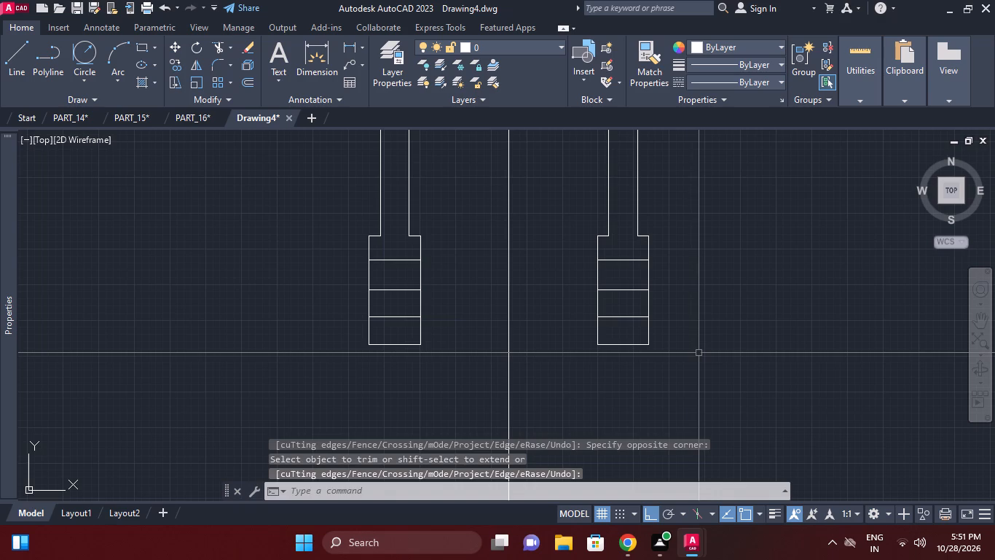
Offset the right boss's two vertical side lines outward by 5.
text(o)
key(space)
key(5)
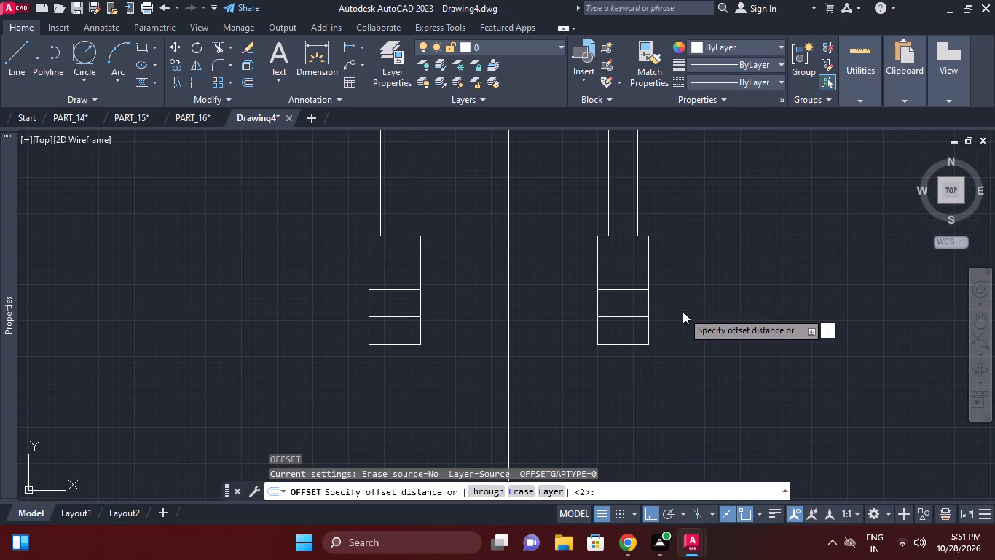
key(Return)
click(601, 304)
click(599, 303)
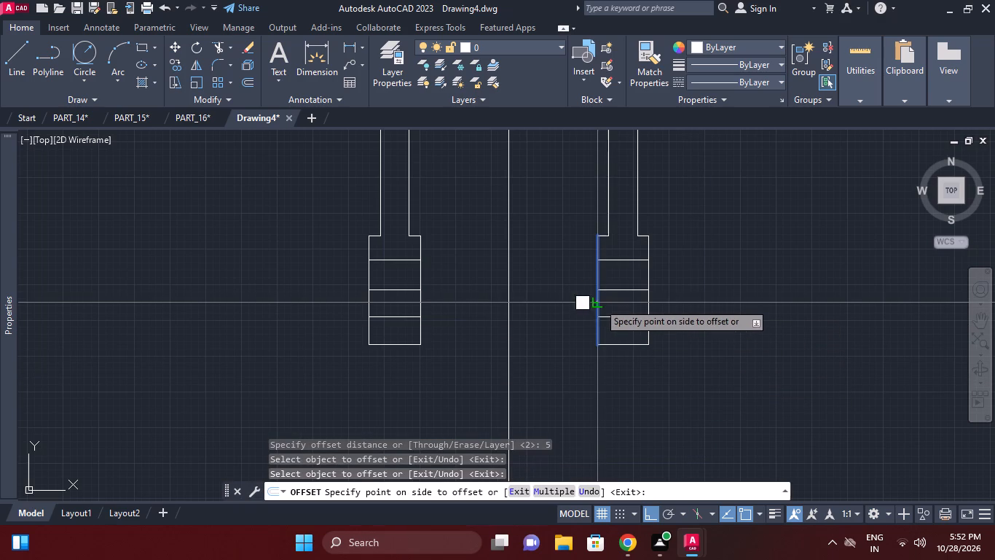
click(584, 302)
click(650, 306)
click(657, 304)
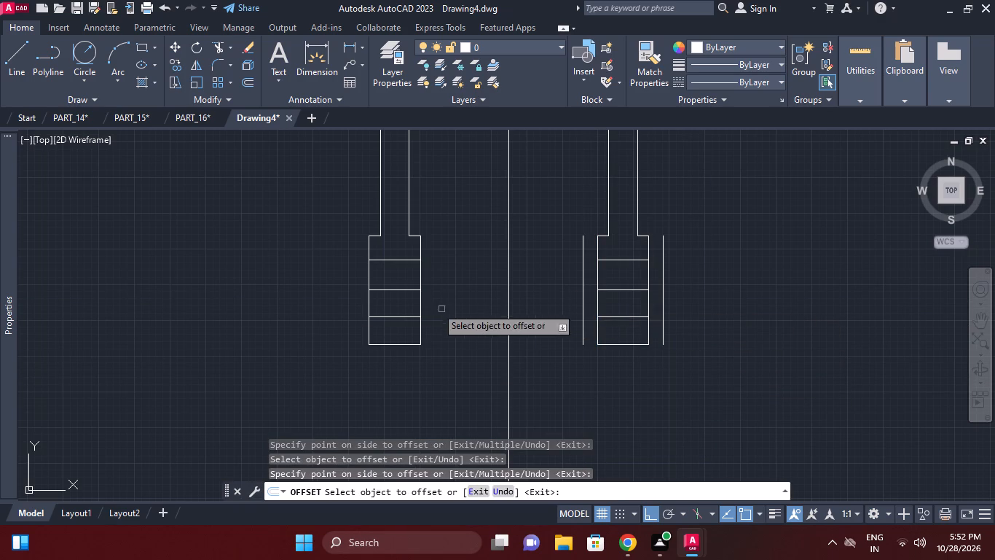
Offset the left boss's two vertical side lines outward by 5.
click(420, 304)
click(425, 303)
click(366, 305)
click(351, 305)
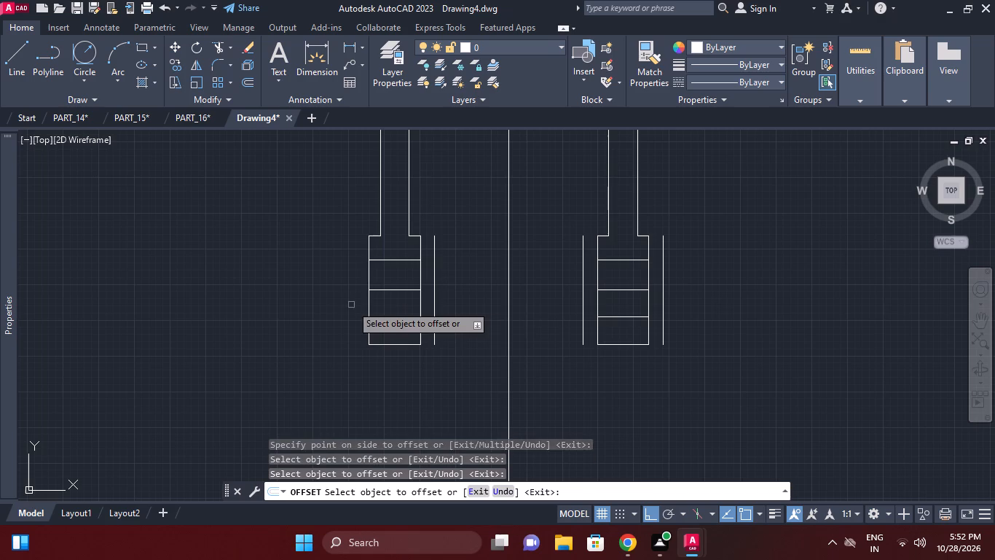
click(370, 307)
click(337, 305)
key(Escape)
With the four 5 offset lines as boundaries, extend both bosses' middle horizontal lines outward at both ends.
key(e)
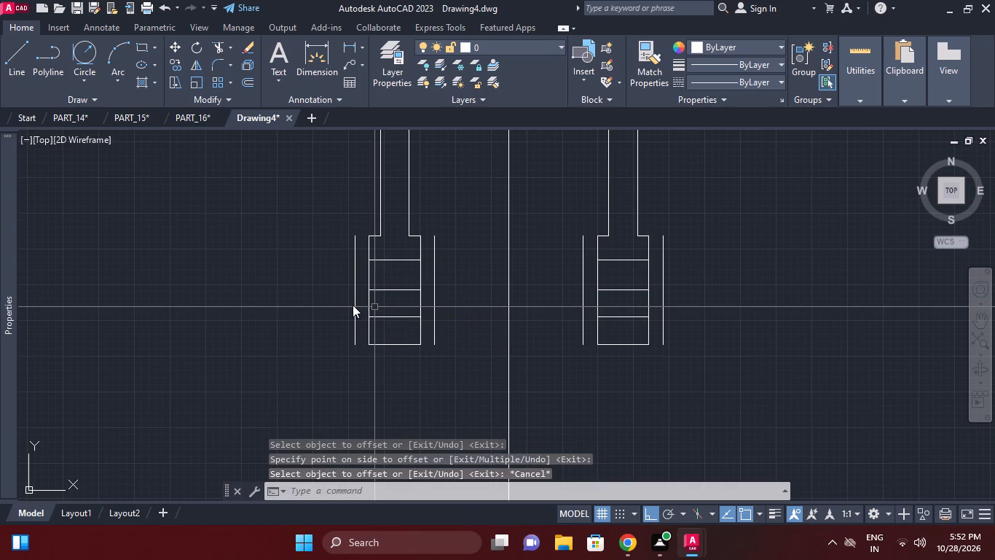
key(x)
key(space)
click(353, 295)
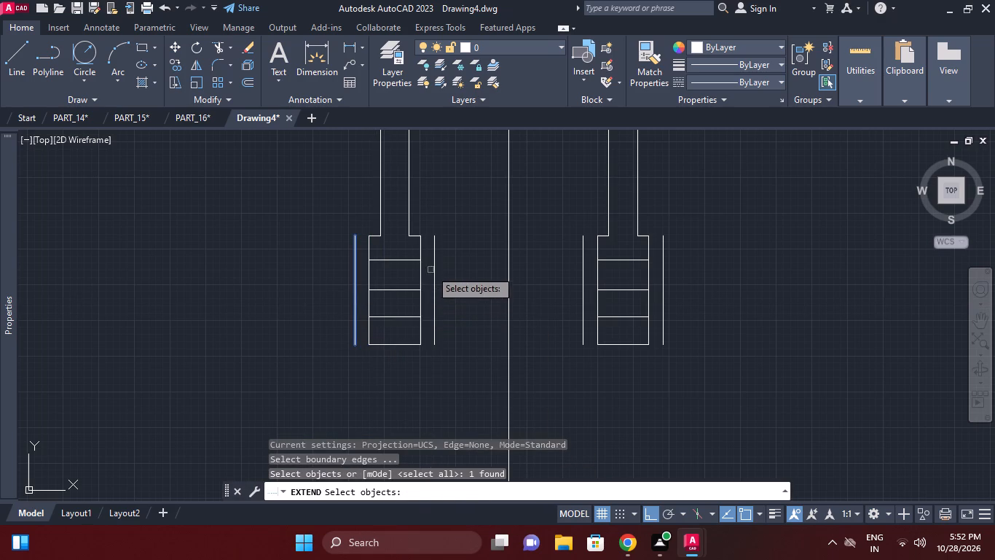
click(430, 270)
click(436, 265)
click(435, 260)
click(581, 273)
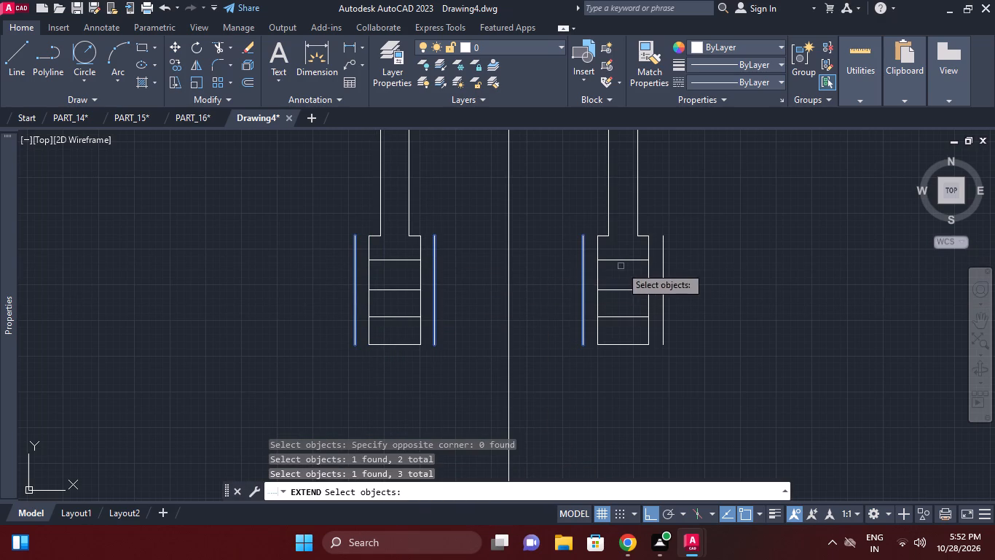
click(663, 273)
key(space)
click(635, 281)
click(616, 297)
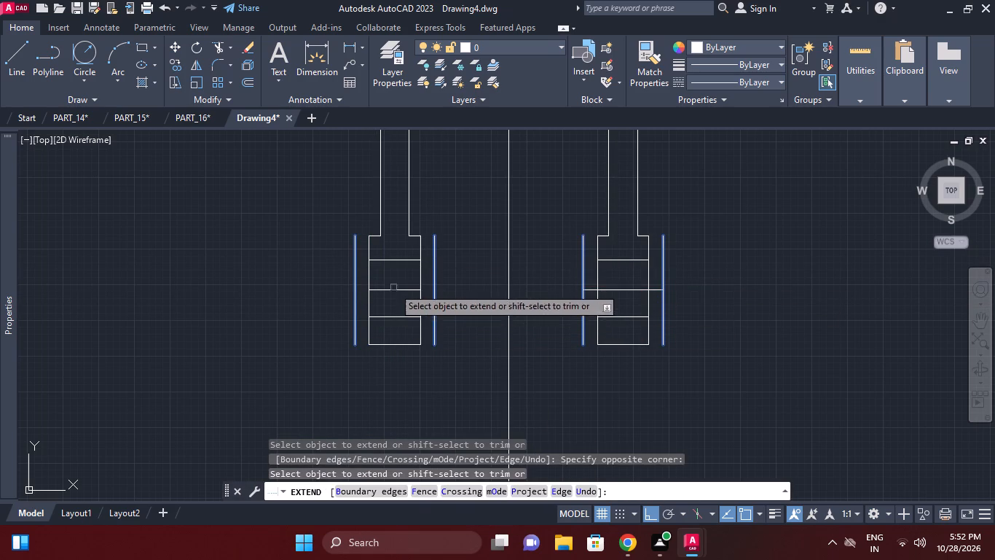
click(395, 283)
click(388, 296)
key(Escape)
Erase the four vertical offset lines beside the two bosses.
click(433, 340)
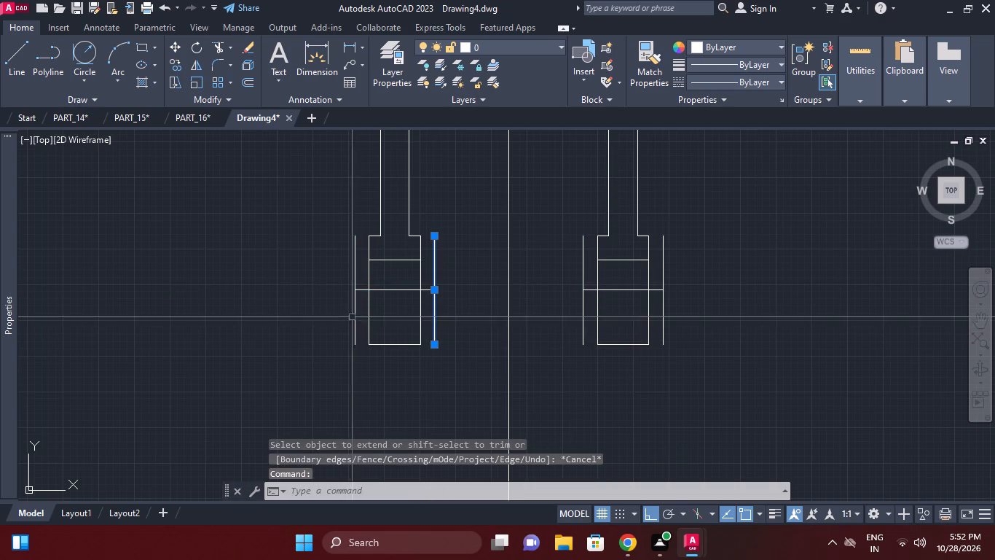
click(354, 316)
click(662, 333)
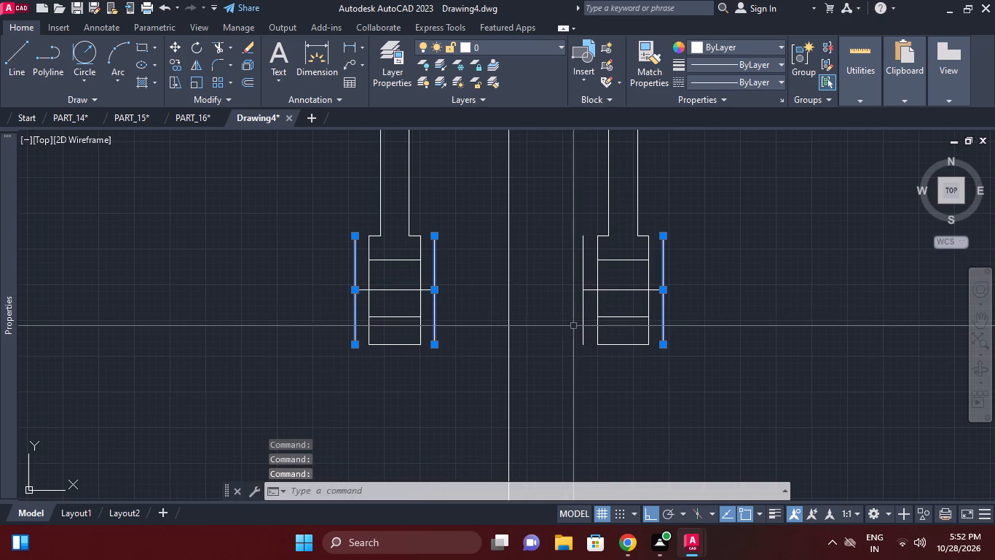
click(582, 321)
right_click(582, 321)
click(628, 260)
Set the colour of both bosses' extended horizontal centre lines to red.
scroll(768, 352, down, 1)
middle_click(768, 352)
scroll(726, 347, down, 1)
scroll(726, 348, up, 1)
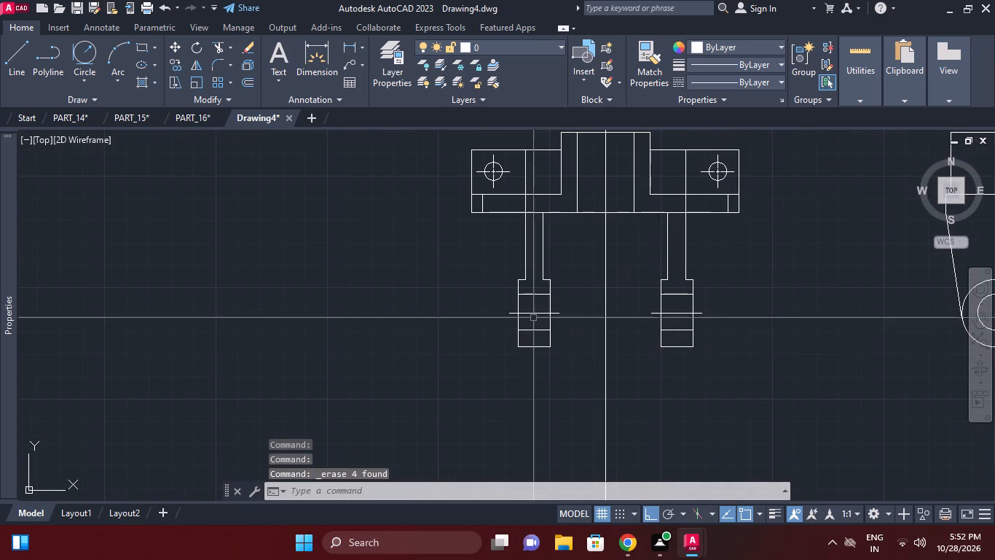
click(532, 313)
click(685, 308)
click(676, 318)
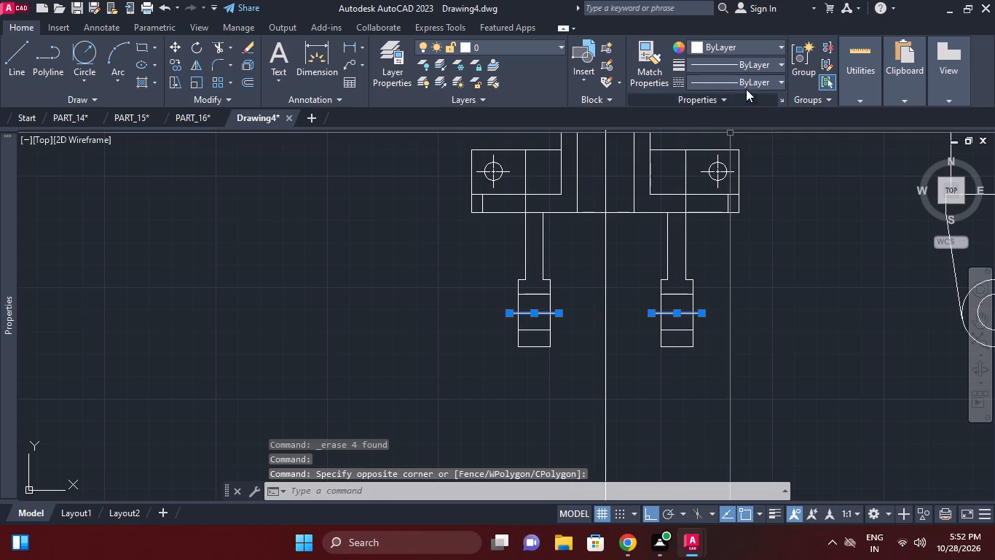
click(735, 50)
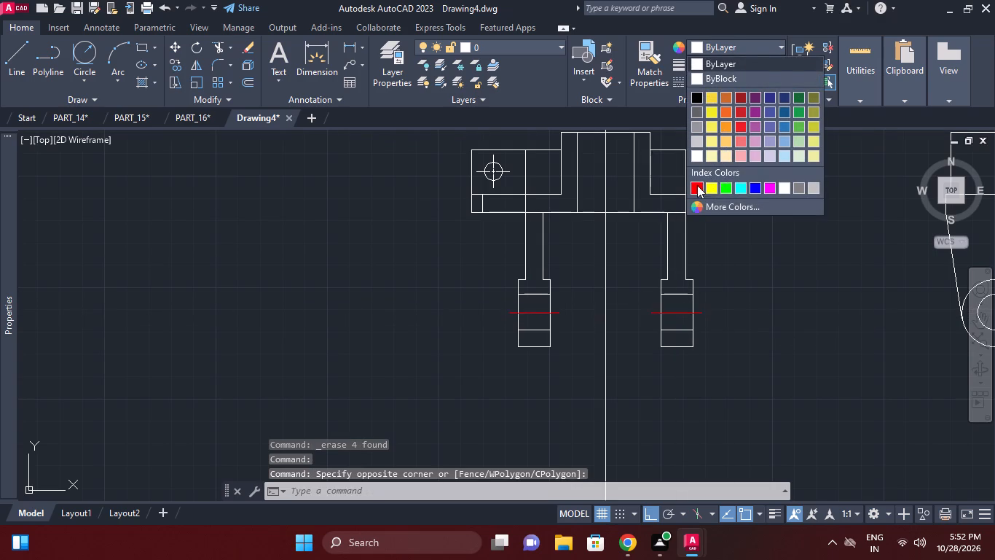
click(697, 185)
right_click(611, 276)
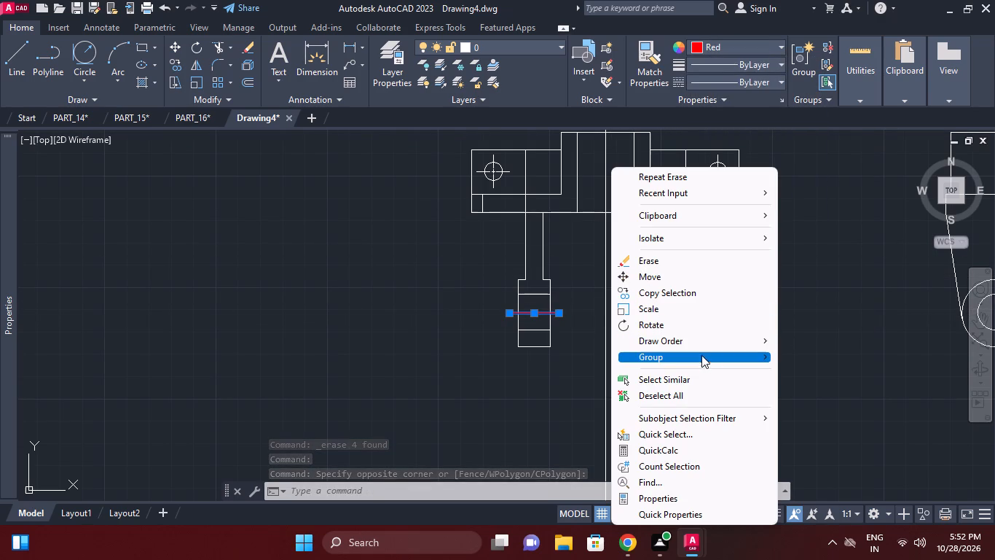
click(682, 394)
Erase the long vertical construction line running through the middle of the lower view.
scroll(728, 360, down, 1)
middle_click(728, 360)
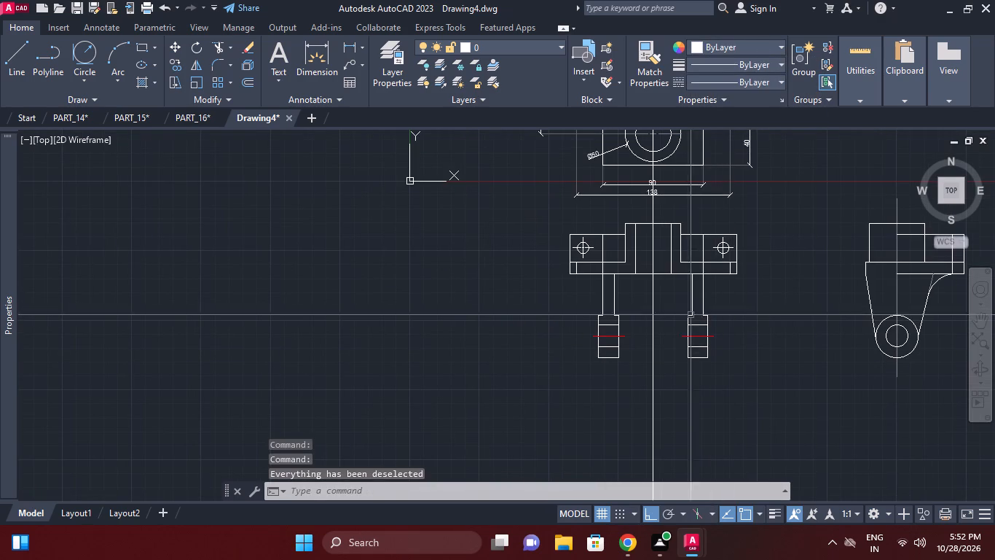
middle_drag(707, 326, 707, 314)
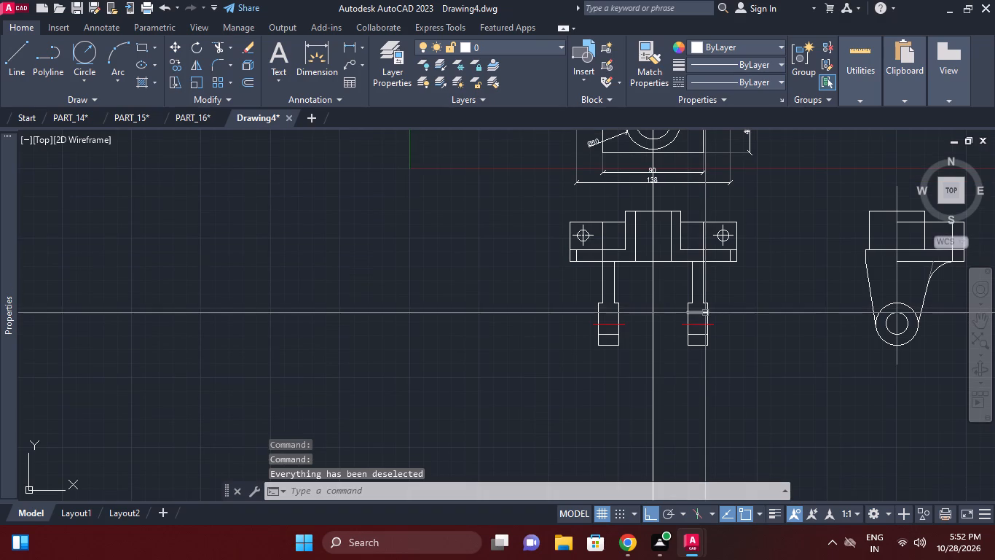
middle_drag(659, 218, 672, 282)
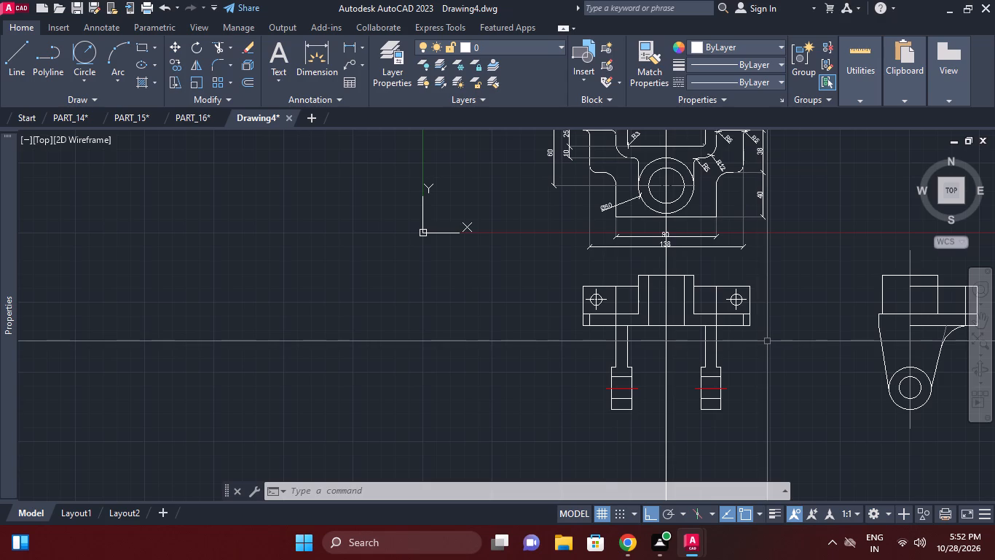
key(Escape)
click(664, 349)
key(e)
key(space)
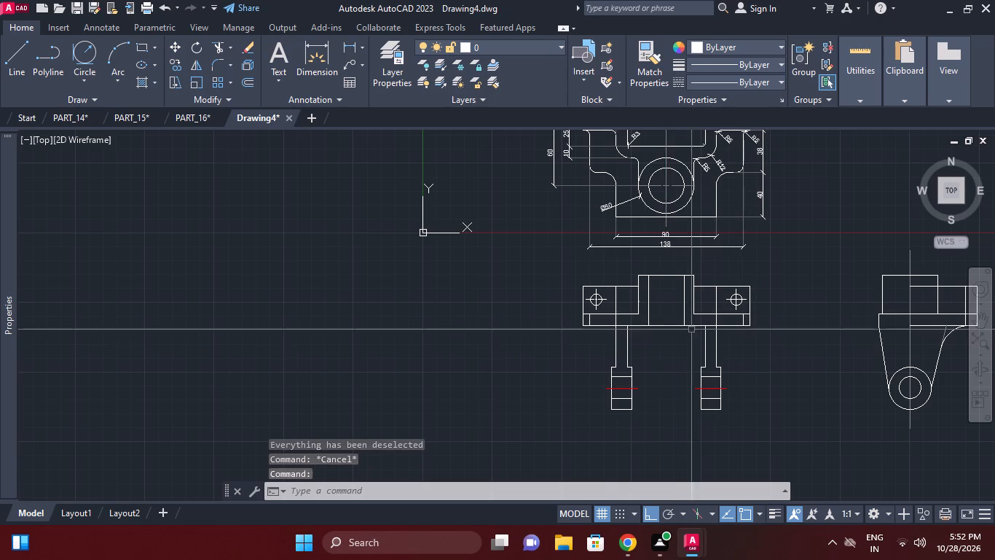
Draw a vertical centre line through the lower view's middle, from above its top edge to just below the base.
middle_click(715, 287)
scroll(674, 293, up, 1)
text(l)
key(space)
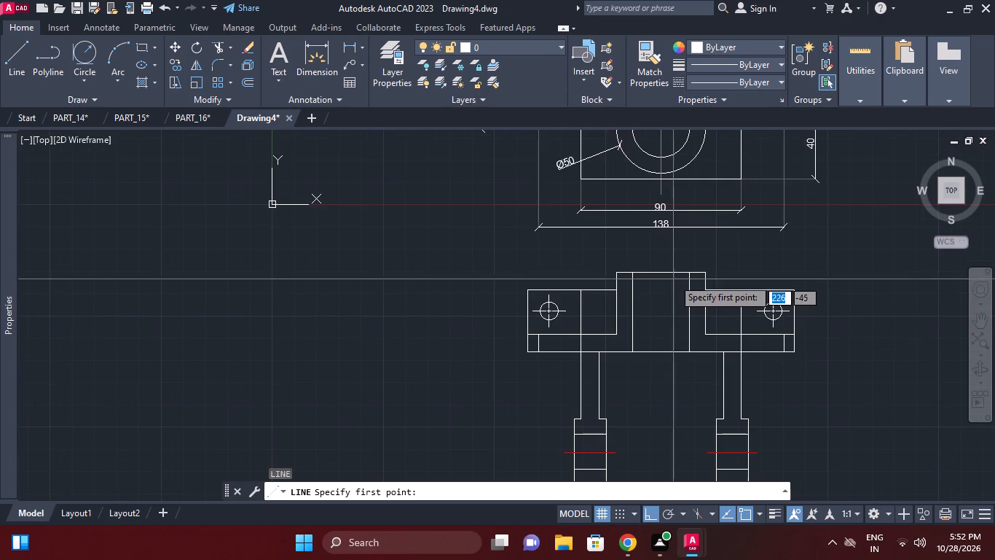
click(661, 252)
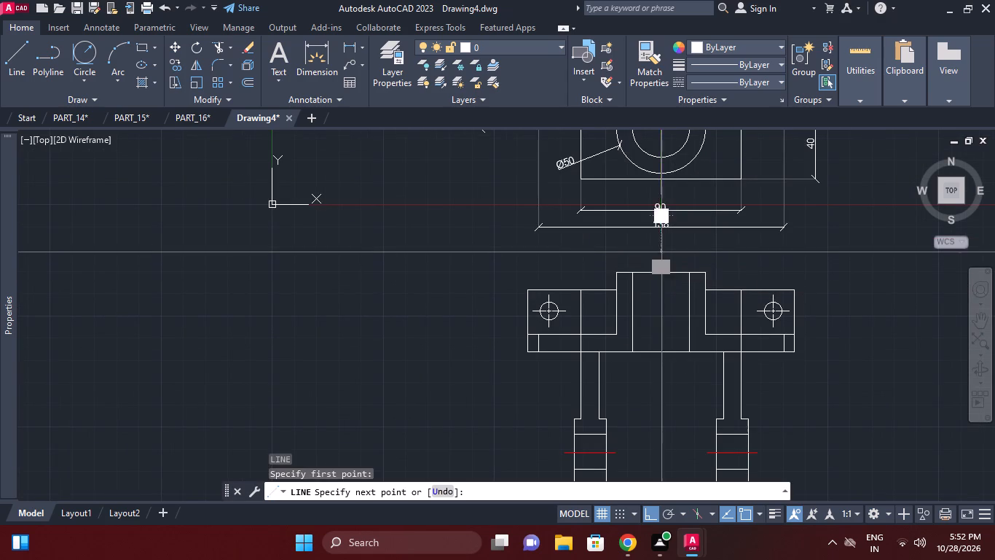
click(661, 376)
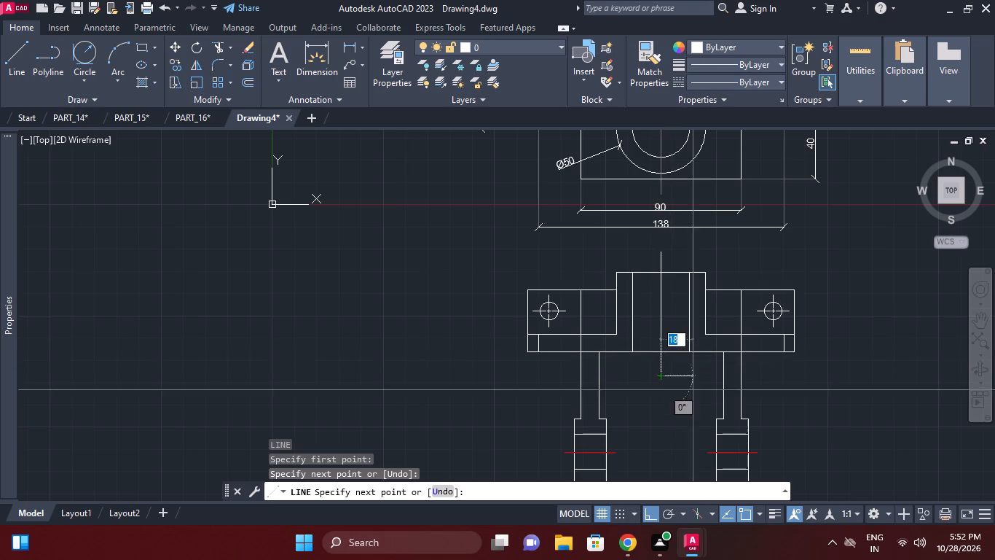
key(Escape)
Stretch the new centre line's lower end further down between the two bosses.
click(666, 365)
click(653, 366)
click(659, 374)
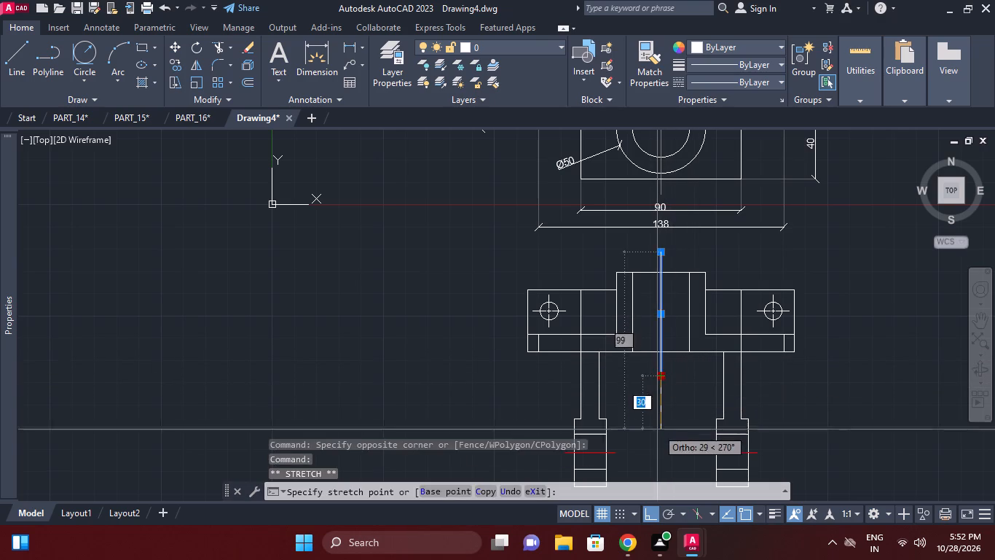
click(657, 439)
key(Escape)
middle_drag(675, 399, 680, 389)
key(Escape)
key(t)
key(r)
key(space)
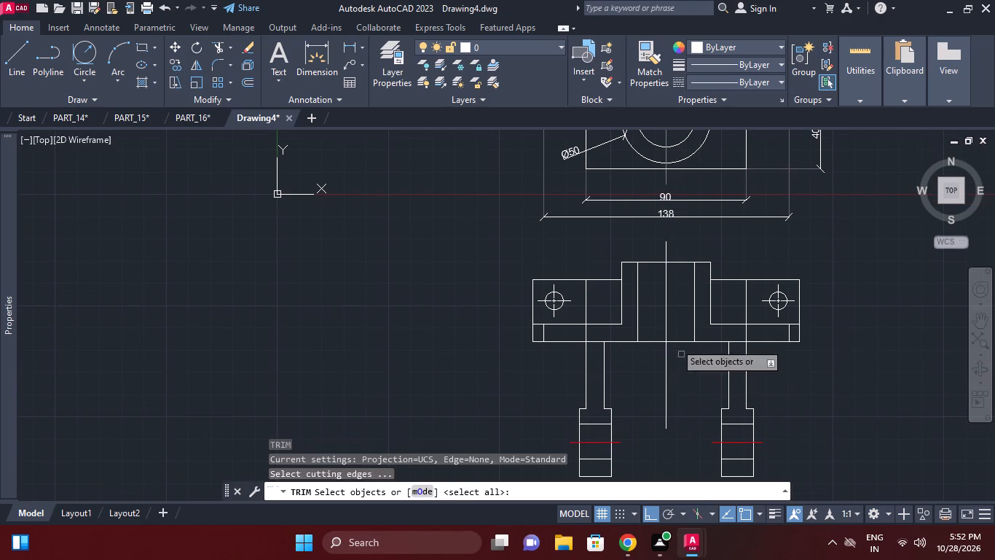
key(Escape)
Match the lower view's new vertical line to the properties of the front view's vertical centre line.
click(666, 155)
key(m)
key(a)
key(space)
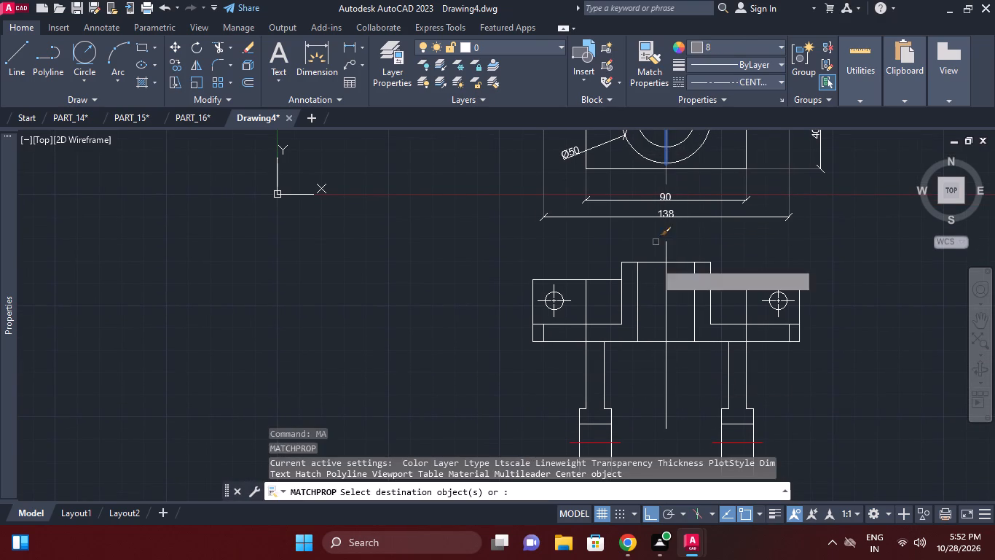
click(664, 320)
key(Escape)
middle_click(706, 312)
scroll(706, 312, down, 1)
key(Escape)
Set the colour of the four horizontal hole edge lines in the two bosses to green.
middle_drag(763, 359, 770, 308)
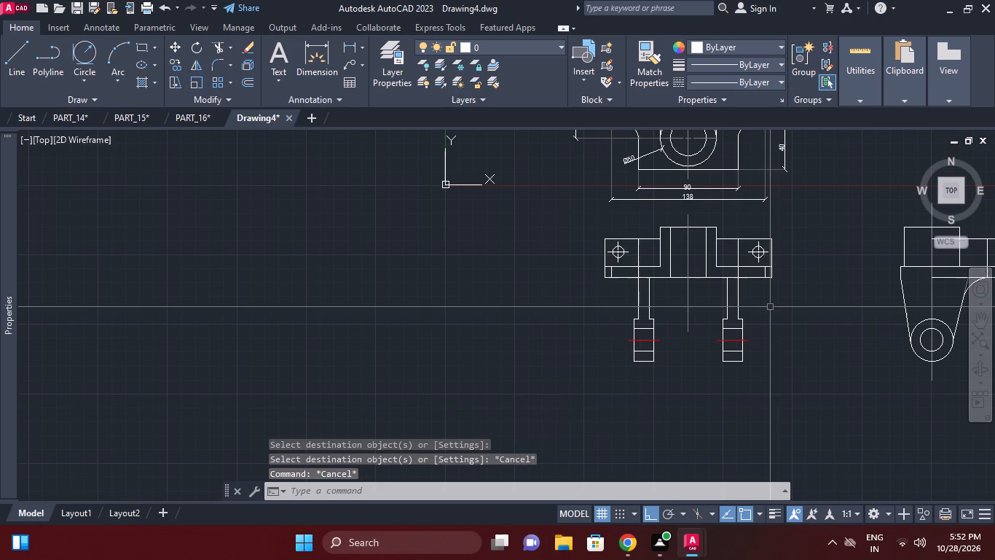
scroll(655, 346, up, 1)
click(646, 320)
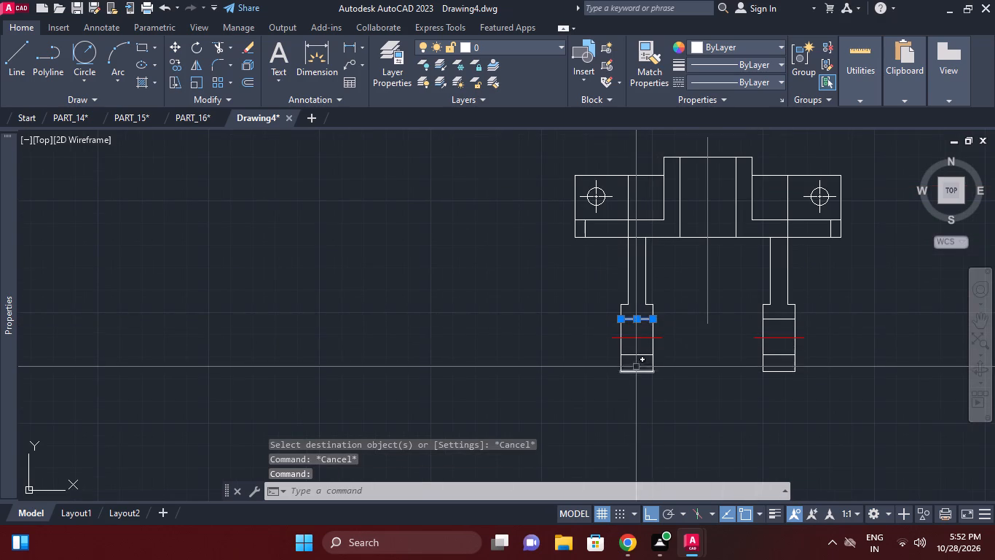
click(637, 358)
click(786, 359)
click(773, 355)
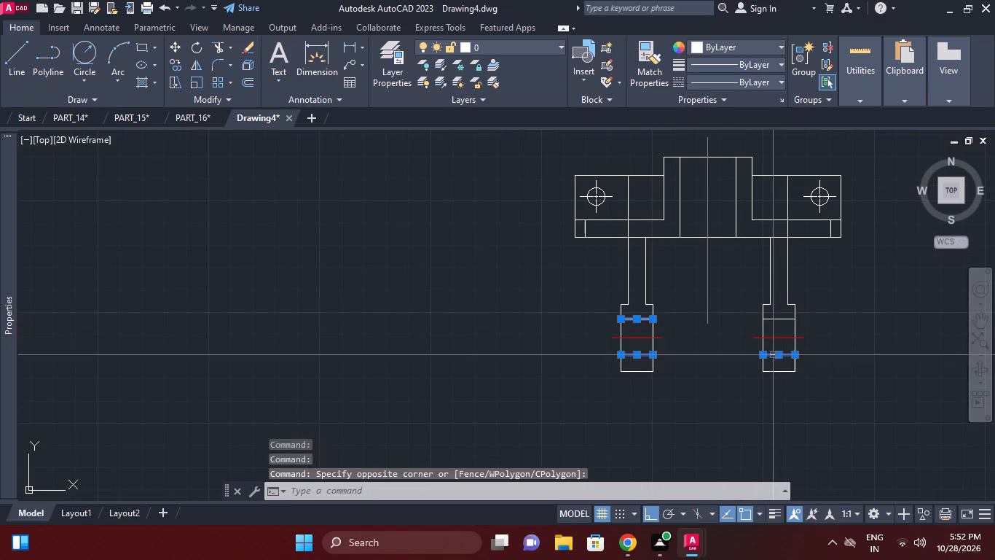
click(779, 321)
click(704, 43)
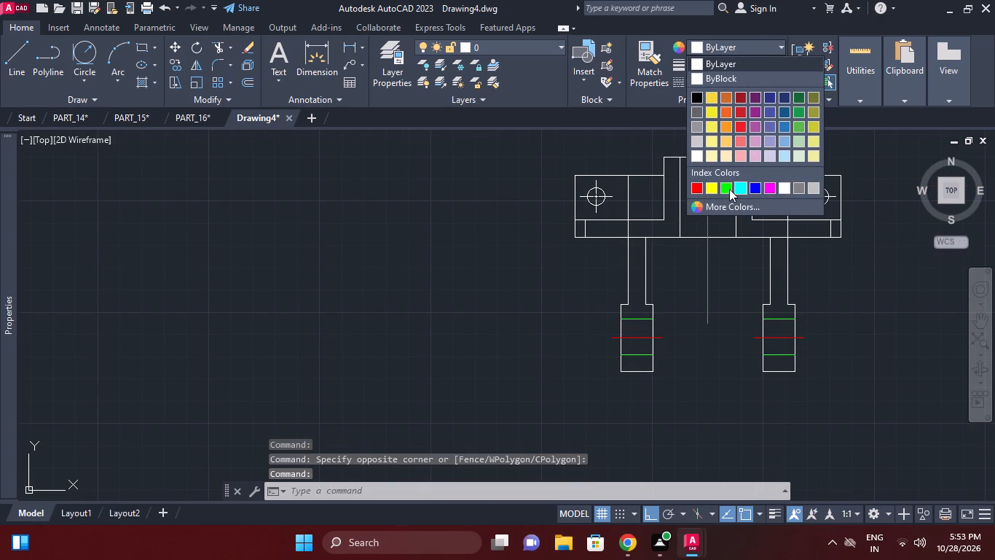
click(728, 189)
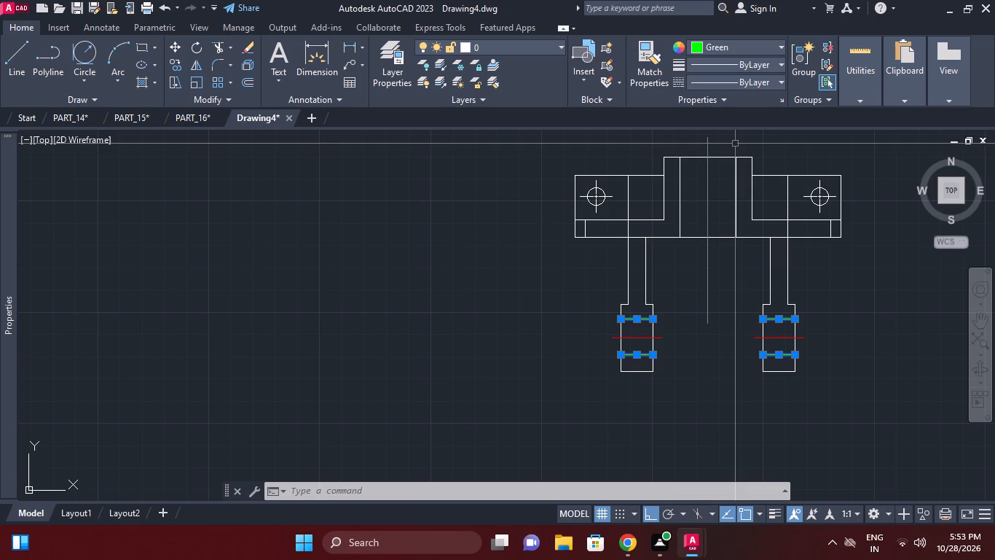
middle_drag(737, 245, 729, 286)
right_click(836, 303)
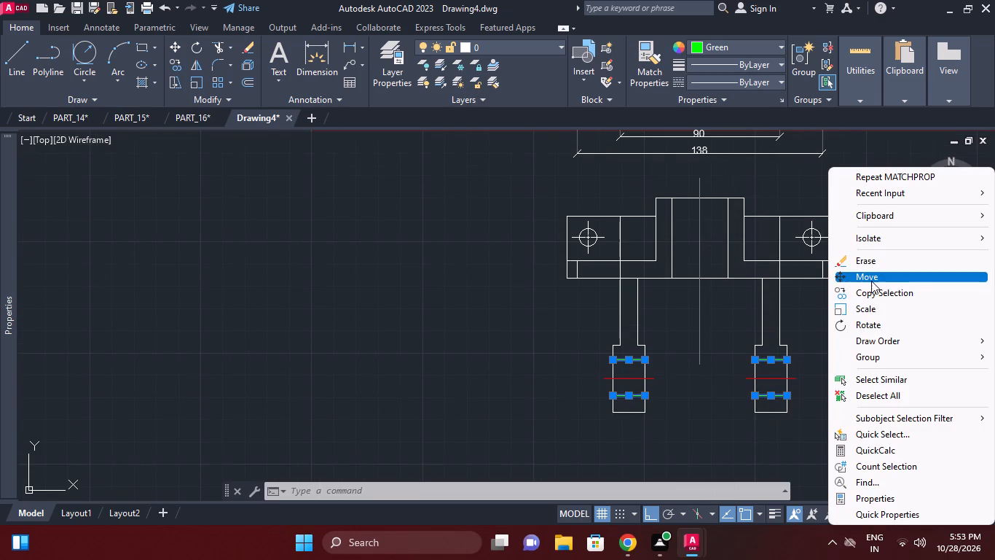
click(885, 396)
Match the centre marks of both flange holes to the properties of the right boss's red centre line.
scroll(784, 385, up, 1)
click(776, 375)
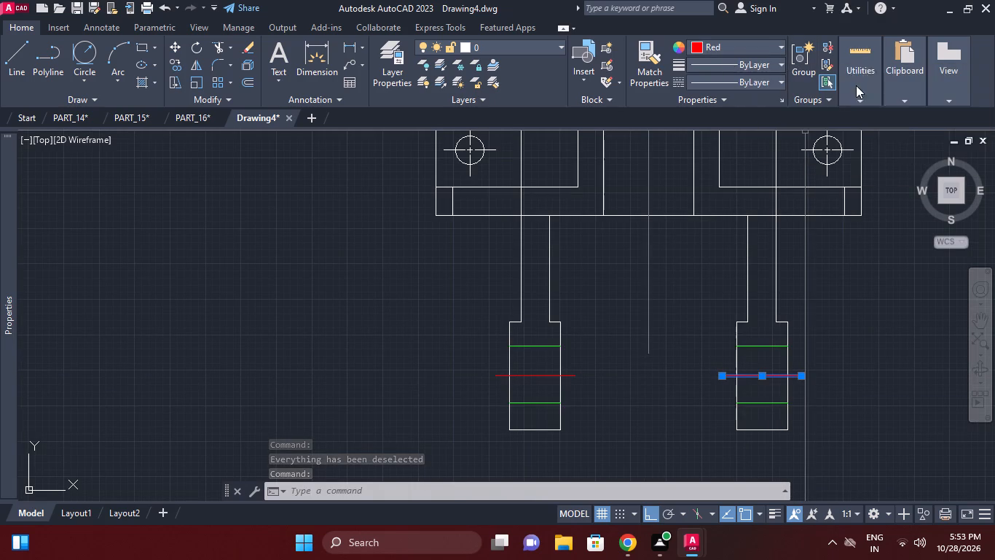
click(666, 58)
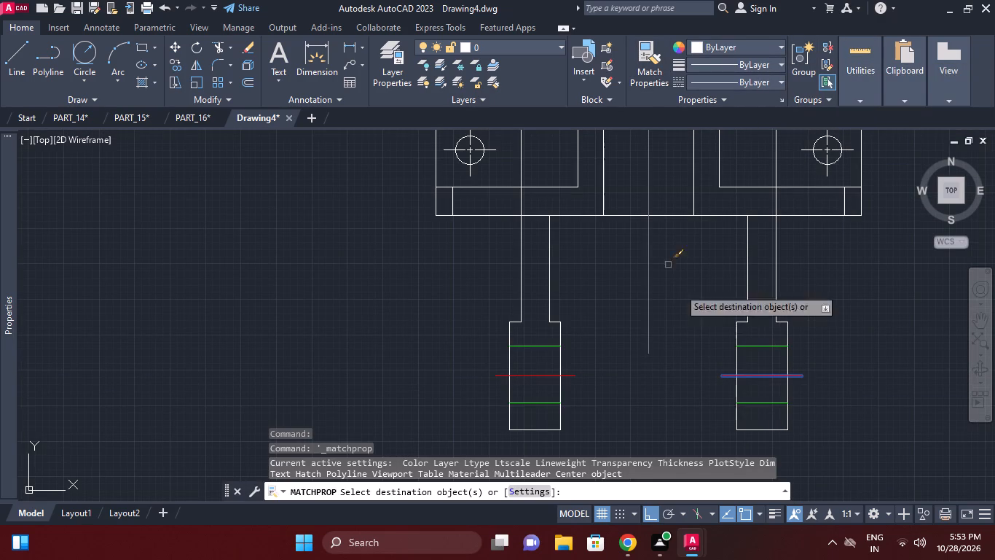
middle_drag(834, 222, 834, 298)
click(830, 246)
click(817, 243)
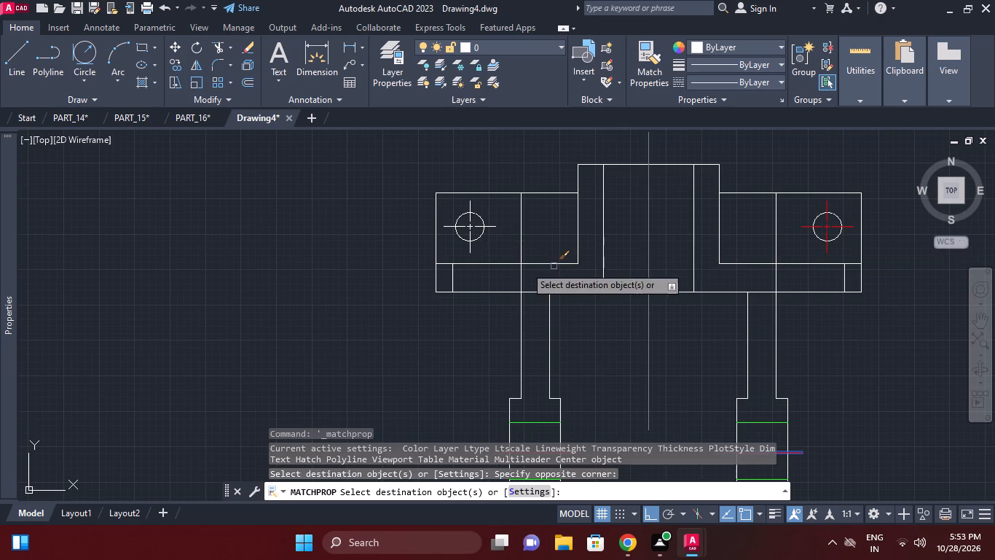
click(489, 231)
click(492, 220)
click(490, 227)
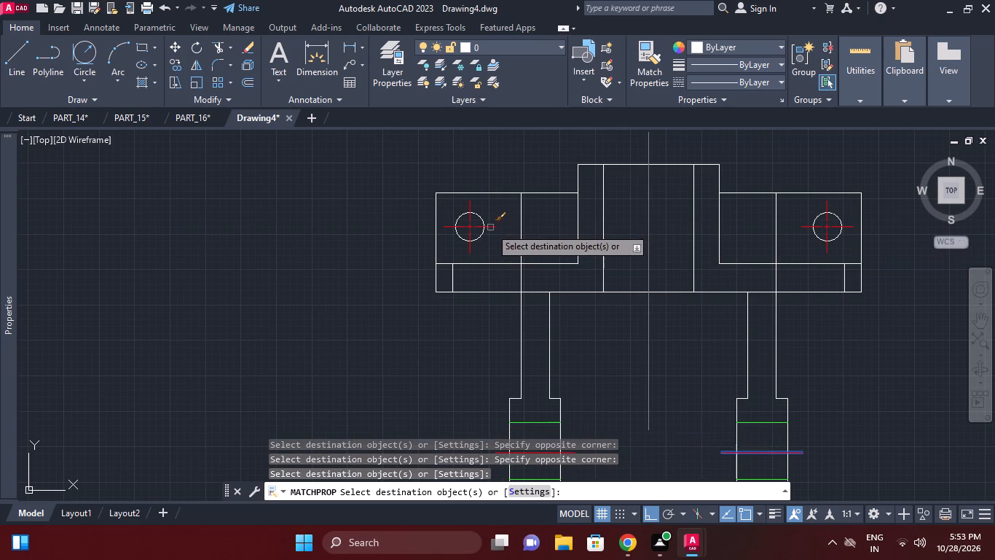
right_click(519, 217)
click(560, 220)
Examine the lower view alongside the front and side views.
scroll(641, 267, down, 1)
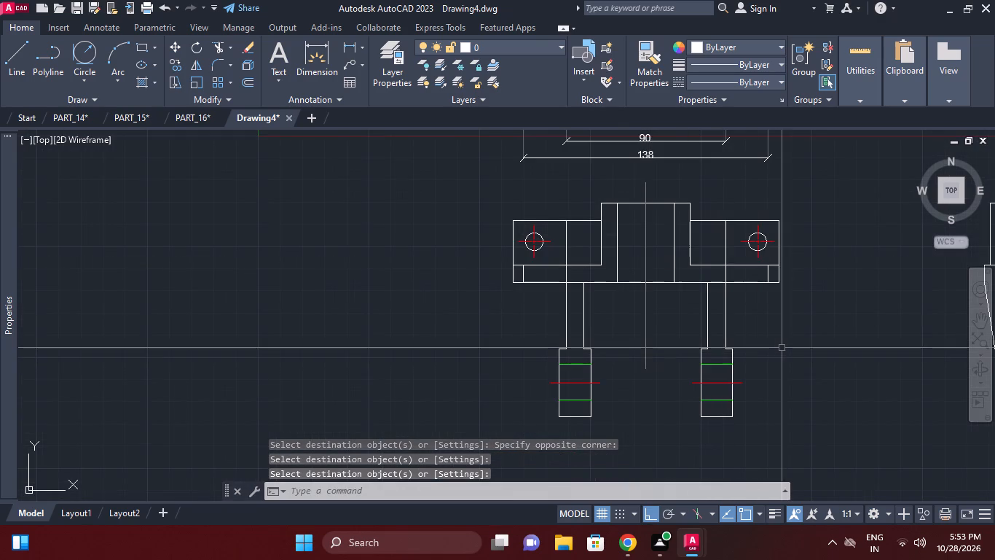
middle_click(787, 358)
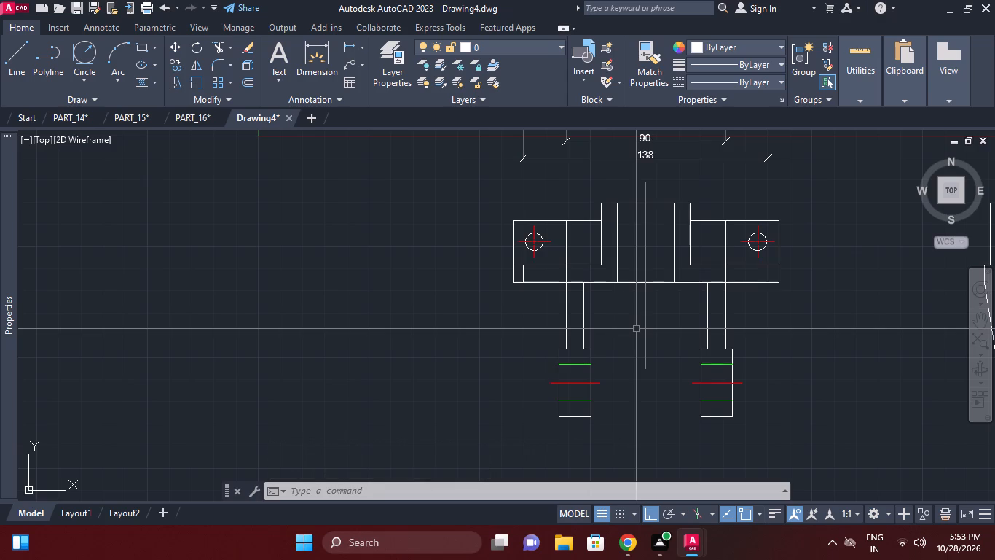
scroll(652, 324, down, 1)
middle_drag(652, 324, 656, 338)
scroll(683, 337, down, 1)
middle_drag(681, 338, 615, 353)
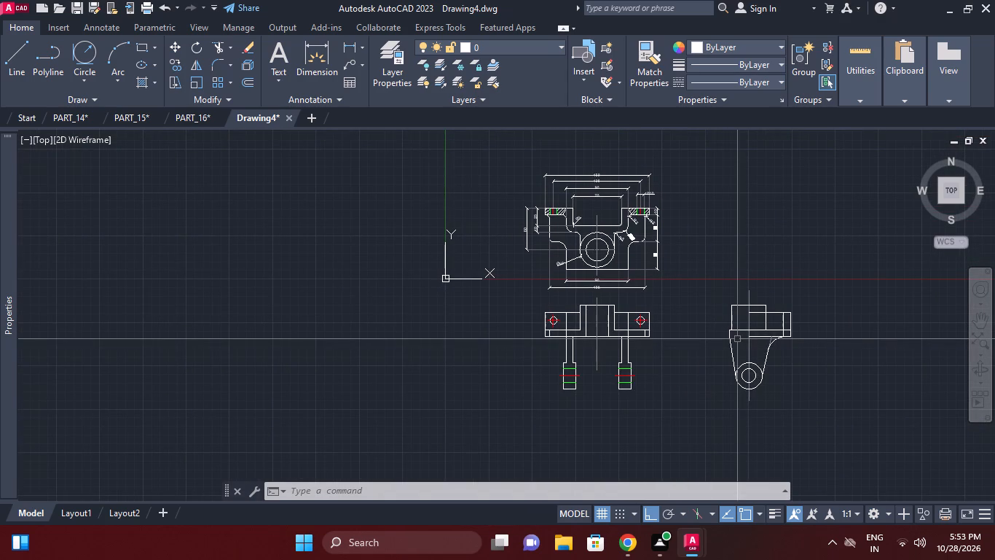
scroll(594, 322, up, 1)
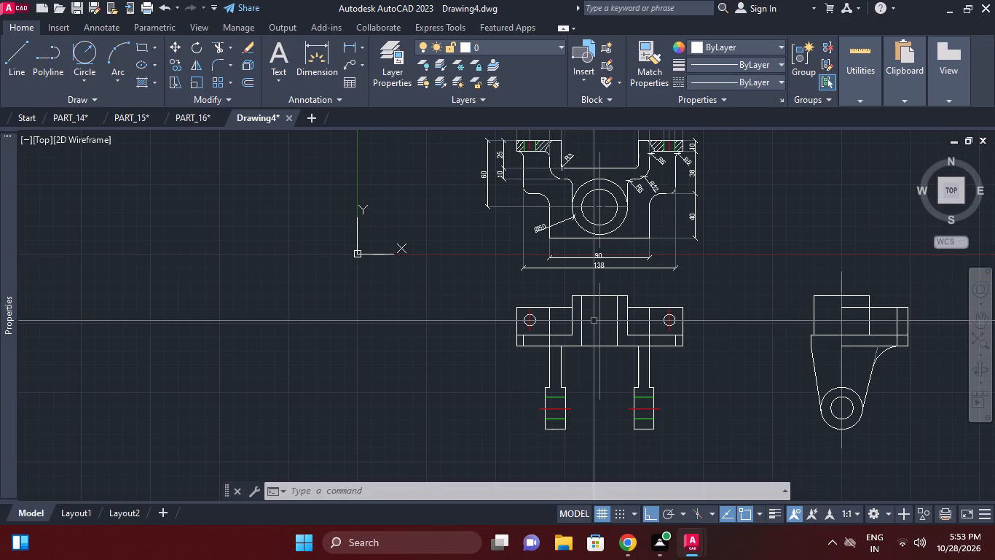
middle_drag(653, 319, 655, 341)
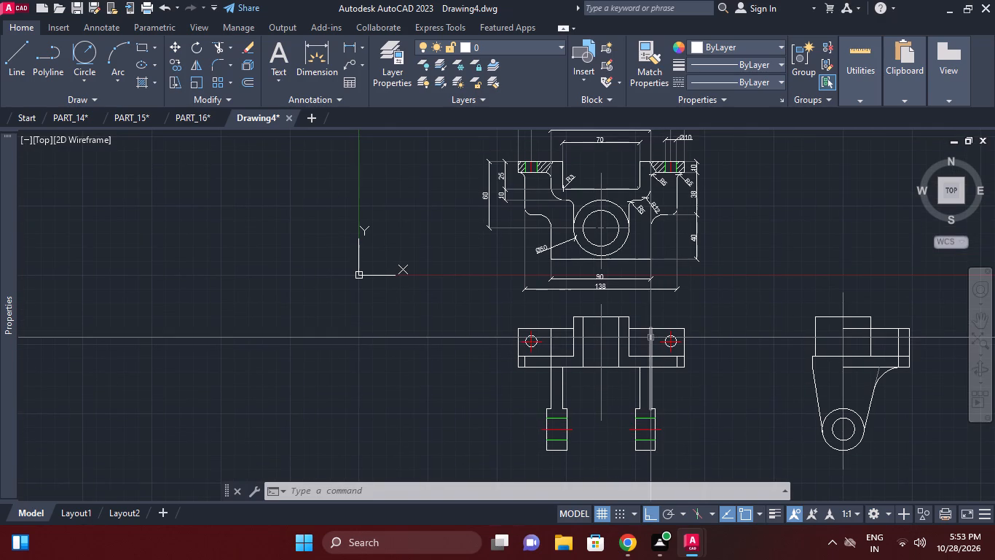
middle_drag(650, 338, 648, 354)
Draw a short slanted line from the left flange's inner horizontal edge to the base's bottom edge, beside the central boss in the lower view.
scroll(597, 329, up, 1)
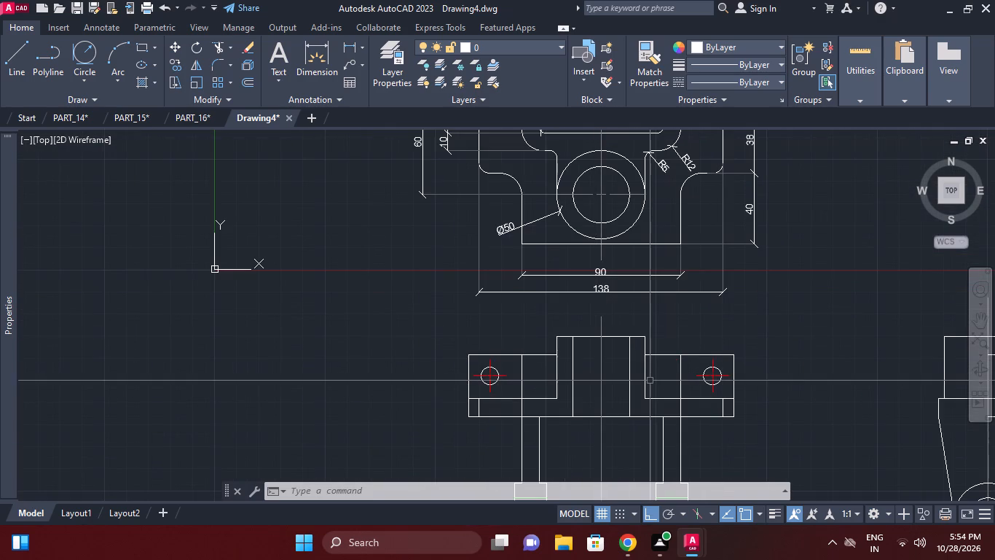
middle_drag(649, 381, 652, 356)
middle_drag(636, 392, 640, 372)
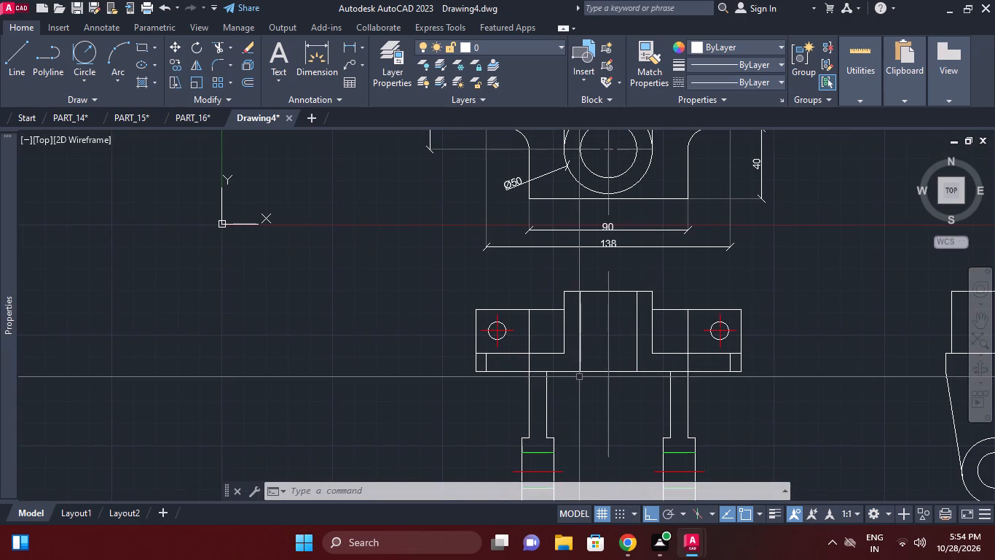
scroll(570, 370, up, 1)
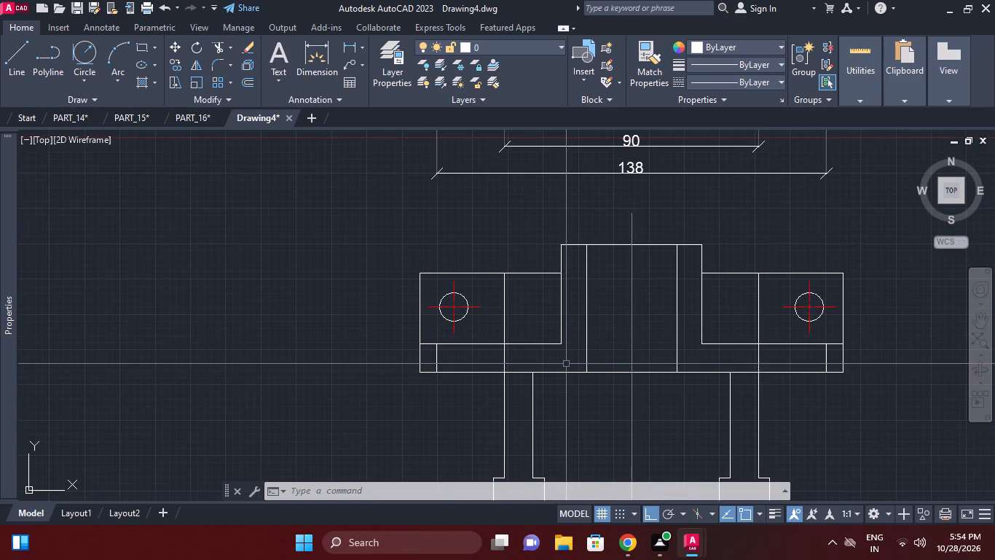
click(2, 56)
click(21, 42)
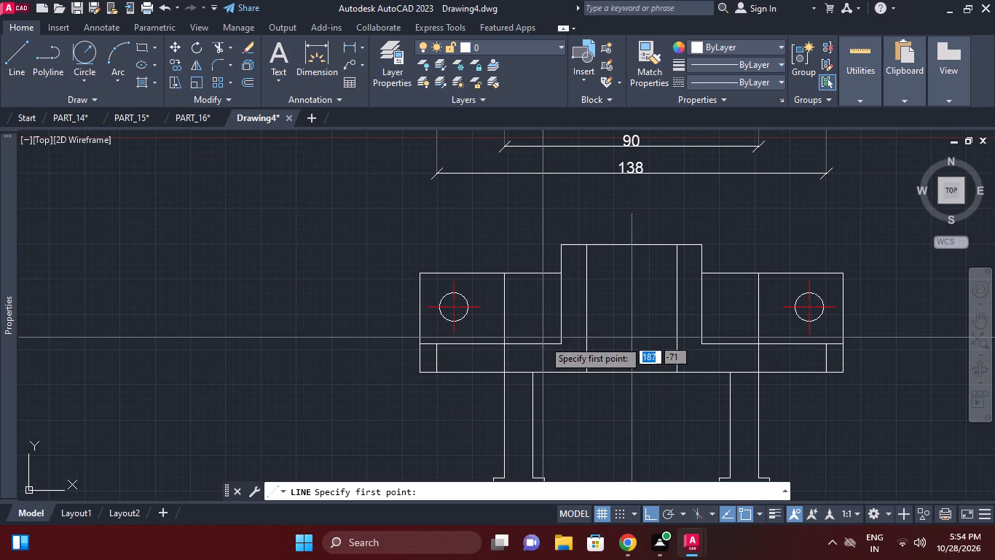
click(543, 344)
click(557, 374)
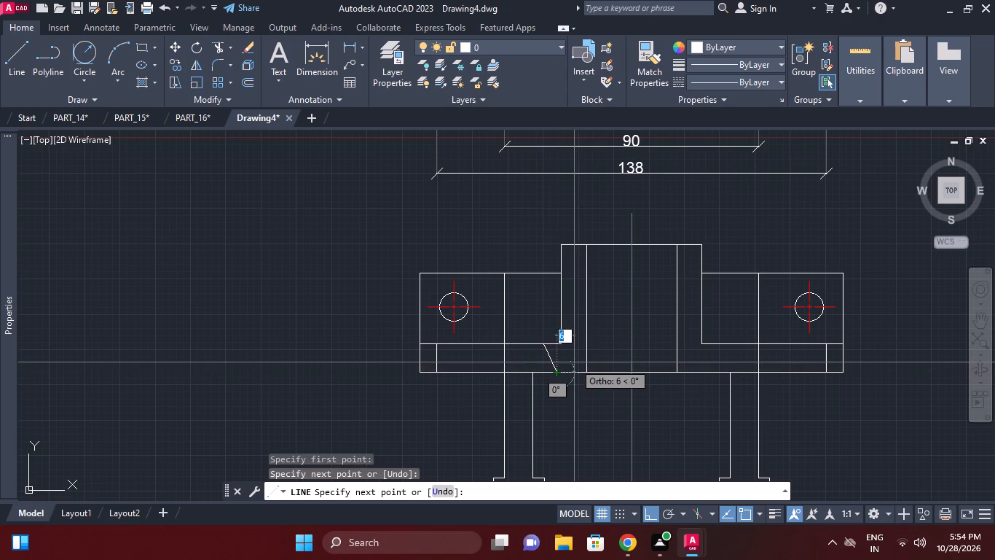
right_click(574, 362)
click(620, 220)
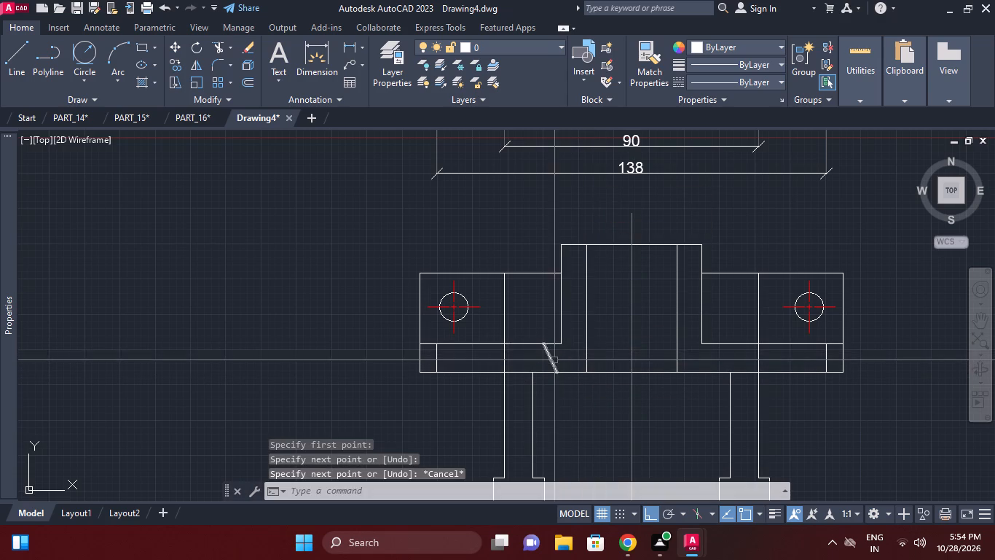
Mirror the slanted line about the lower view's vertical centre line, keeping the original.
click(554, 360)
click(200, 63)
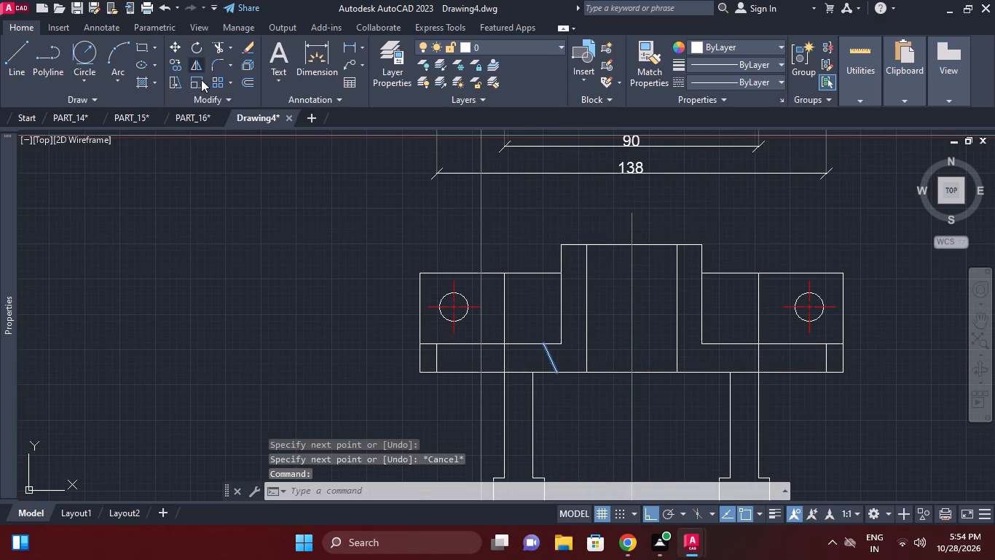
click(631, 247)
click(634, 217)
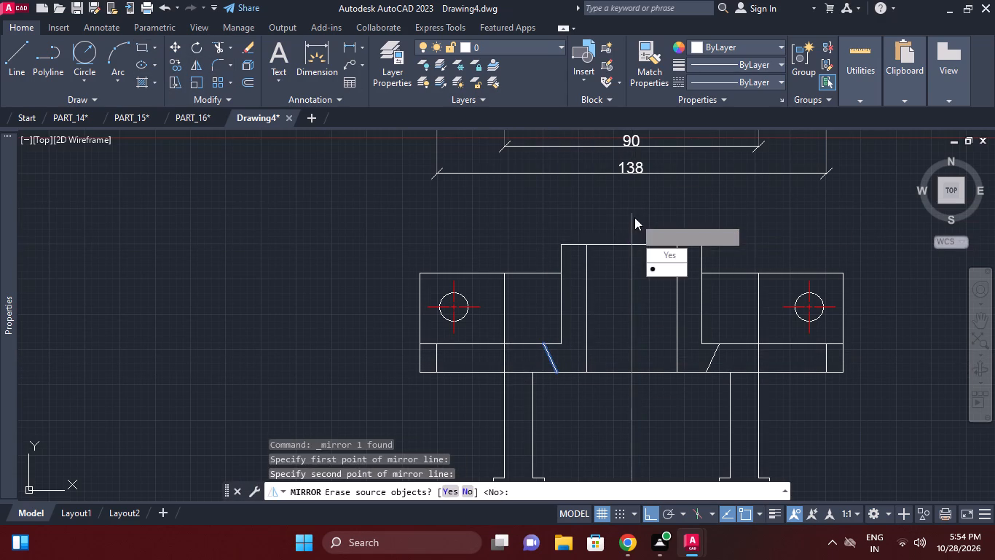
drag(660, 265, 634, 217)
Draw a horizontal line across both legs of the lower view, a short distance below the base.
middle_drag(650, 257, 605, 211)
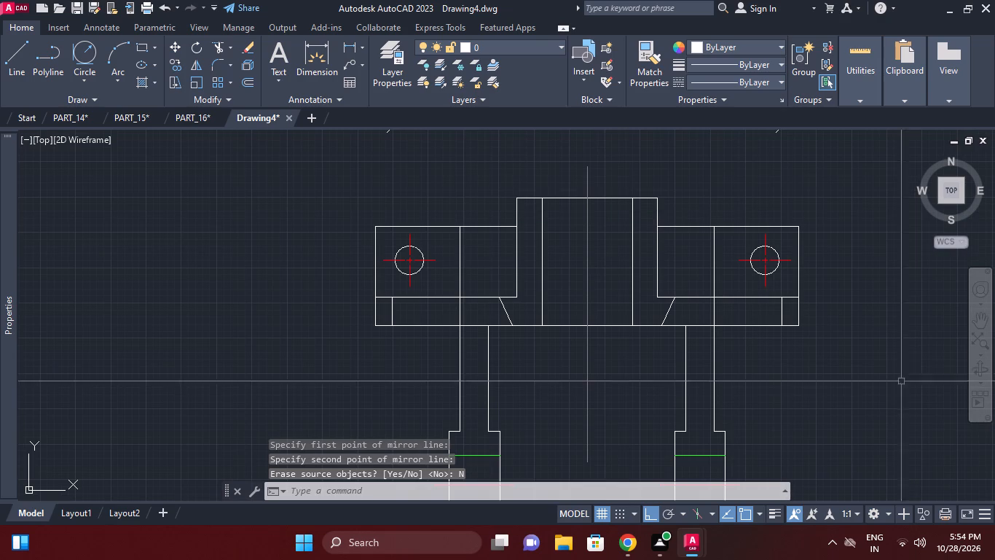
middle_drag(900, 403, 887, 383)
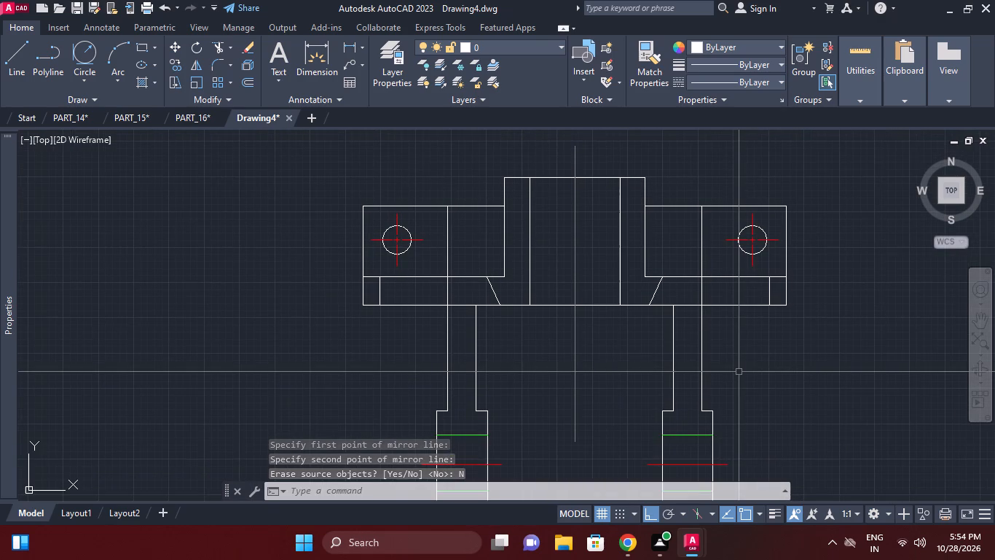
middle_drag(739, 372, 744, 343)
key(l)
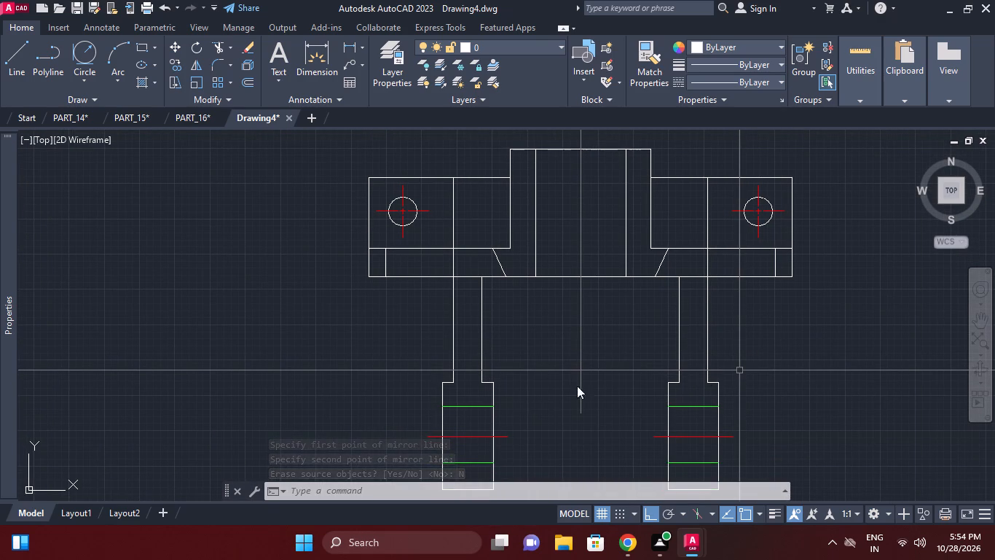
key(space)
click(430, 319)
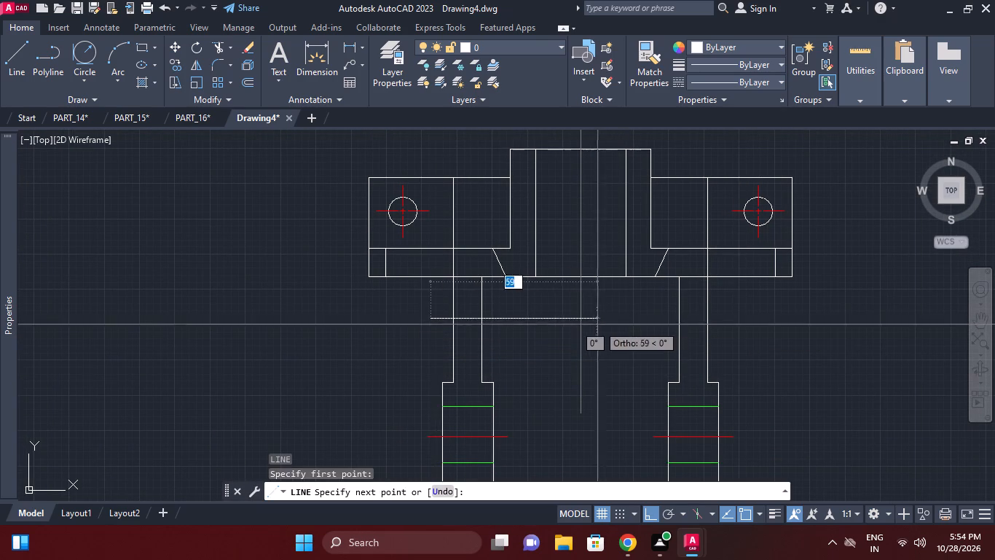
key(Escape)
key(space)
click(410, 311)
click(779, 326)
key(Escape)
key(Escape)
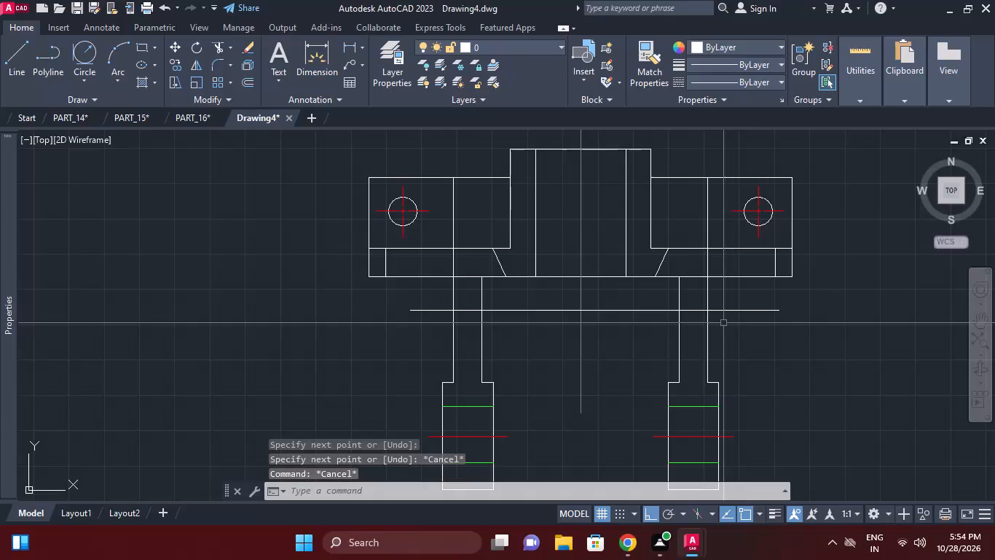
Trim the horizontal line against the leg edges so only the segments inside the two legs remain.
text(tr)
key(space)
click(730, 324)
click(665, 324)
click(510, 327)
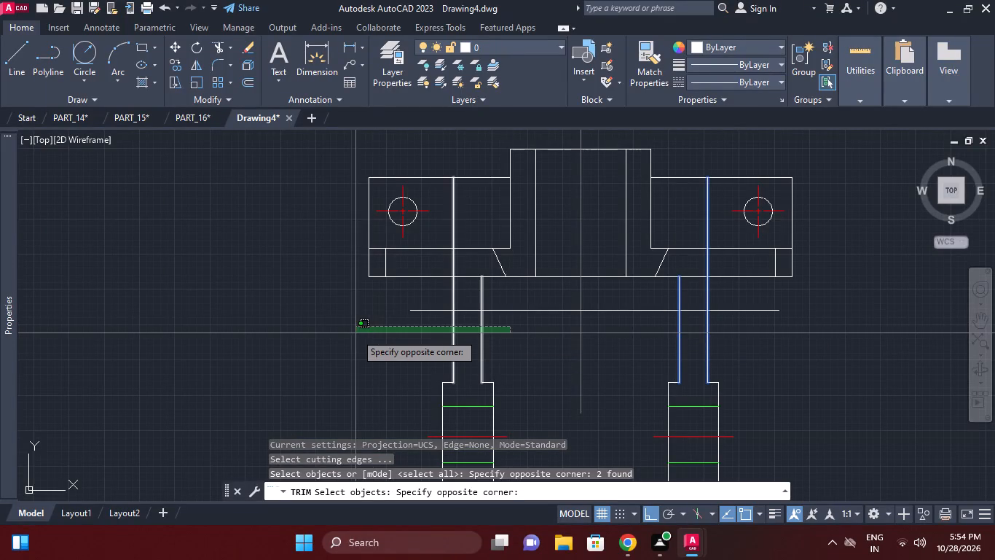
click(355, 333)
right_click(479, 334)
click(508, 310)
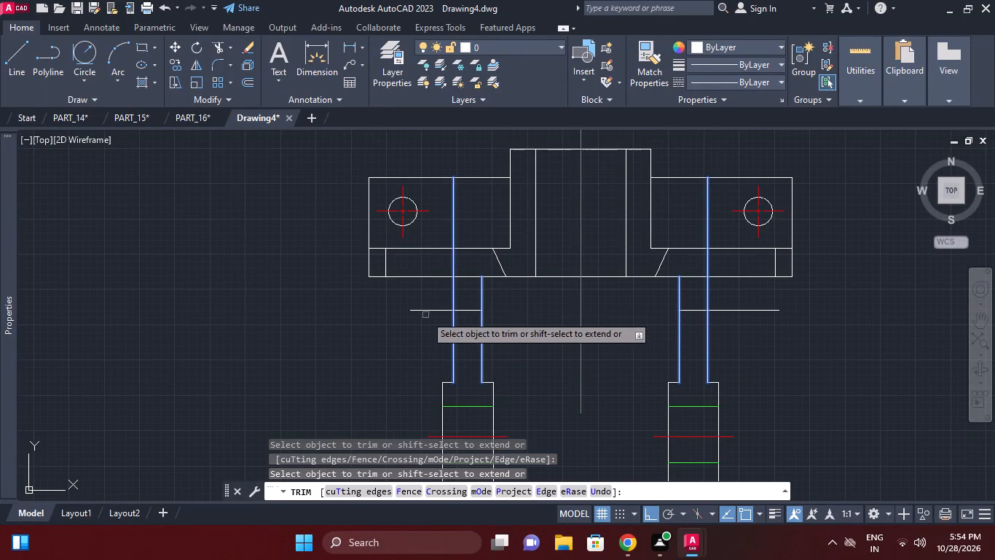
click(427, 311)
click(763, 314)
click(752, 306)
right_click(766, 337)
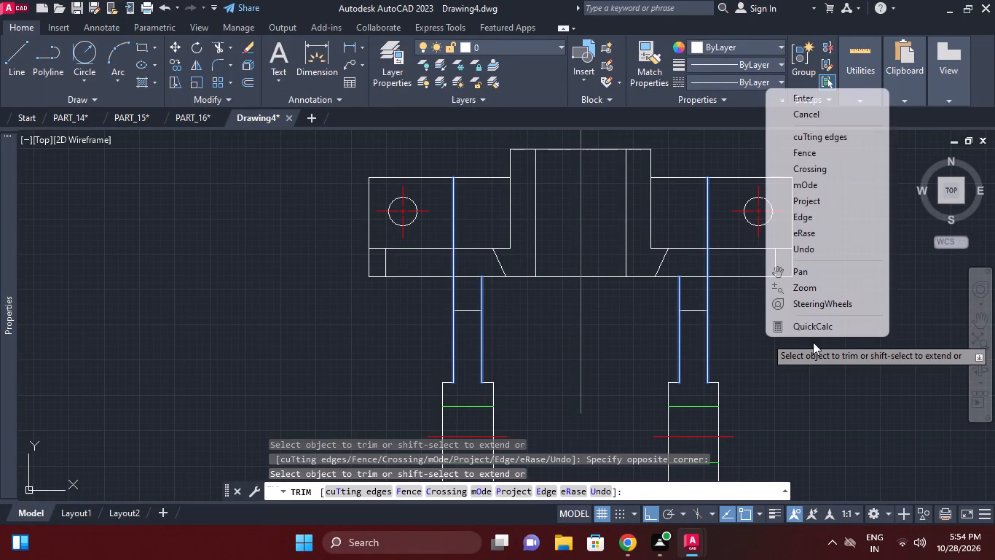
click(822, 118)
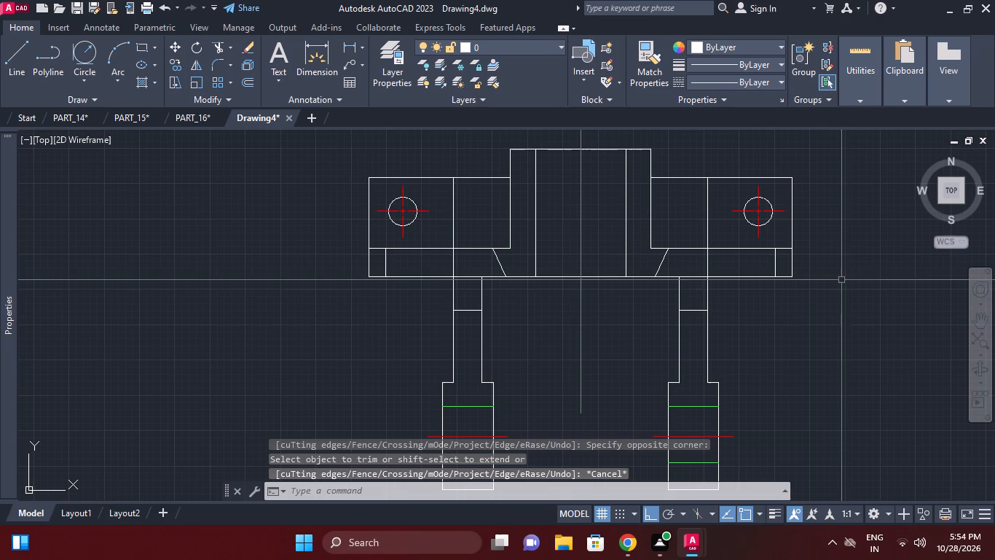
Hatch the central boss's two cut walls, both legs below their break lines, and the solid areas above and below the end boss holes.
middle_drag(848, 368, 847, 303)
scroll(843, 303, down, 1)
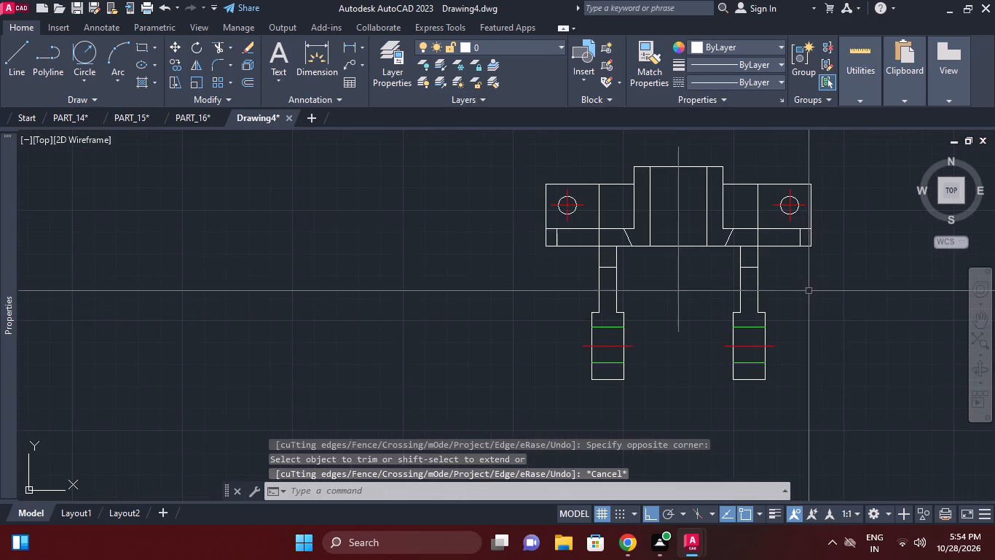
middle_drag(809, 290, 796, 308)
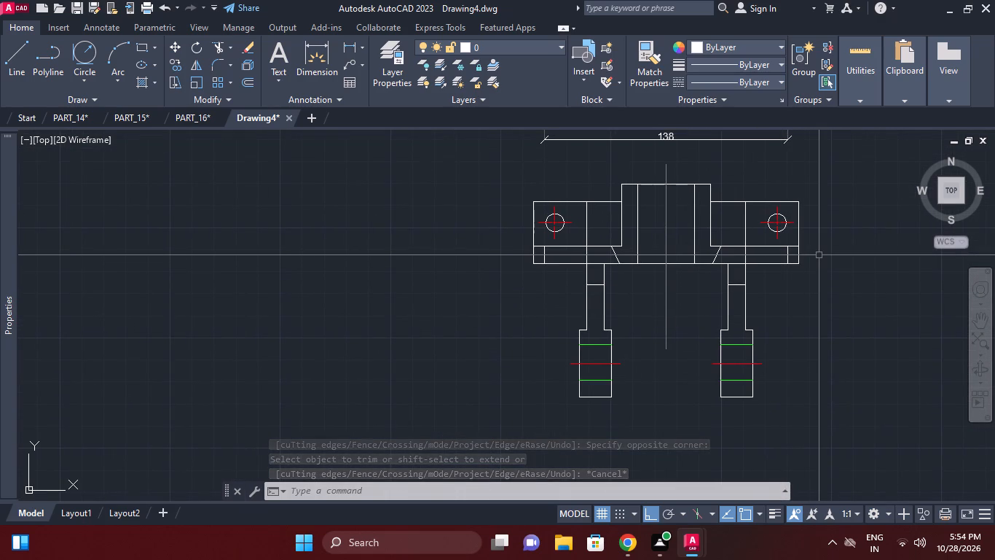
text(h)
key(space)
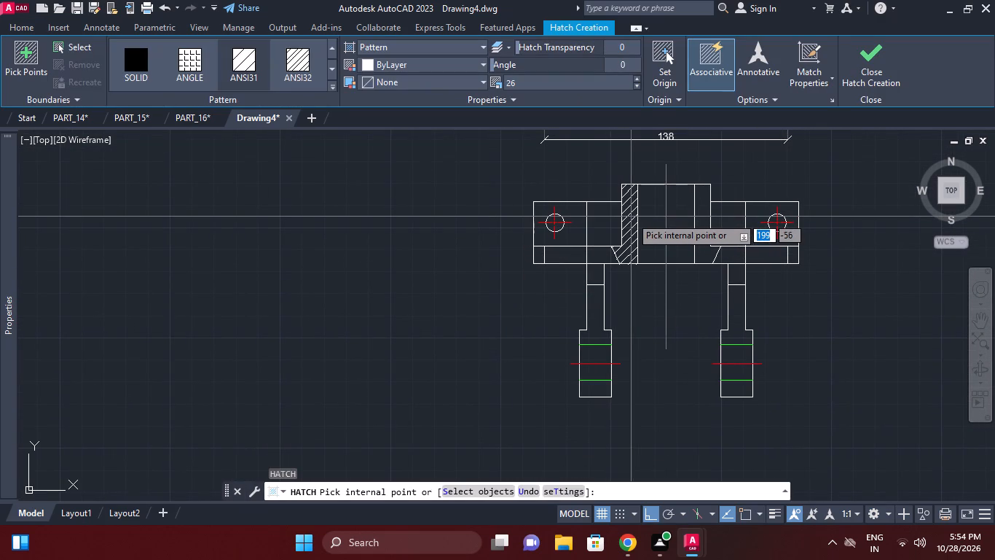
click(631, 217)
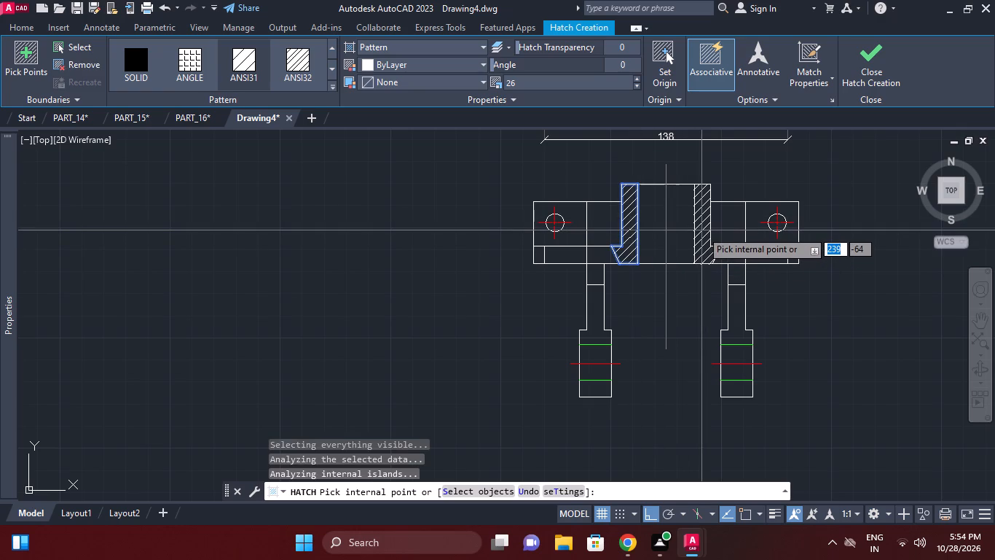
click(701, 230)
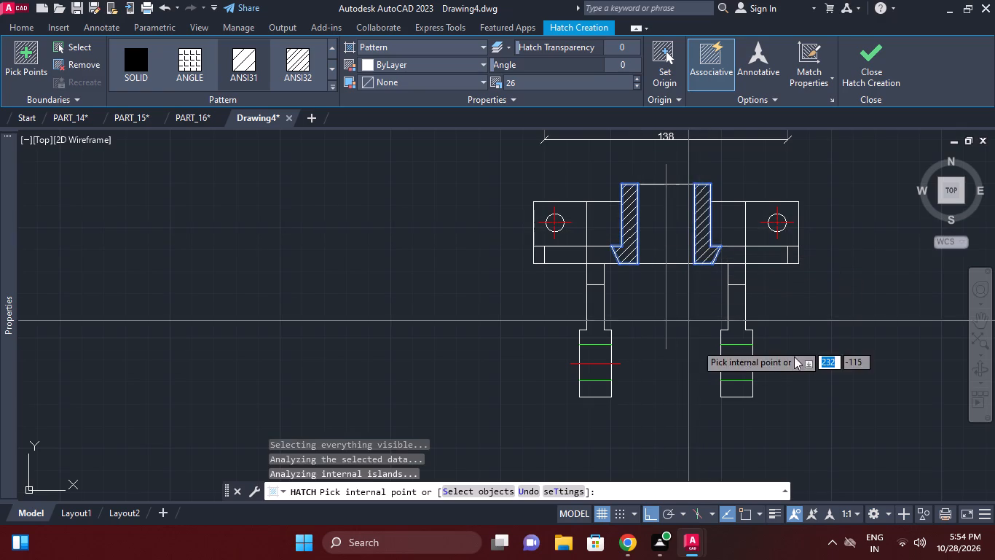
click(742, 320)
click(591, 319)
click(599, 392)
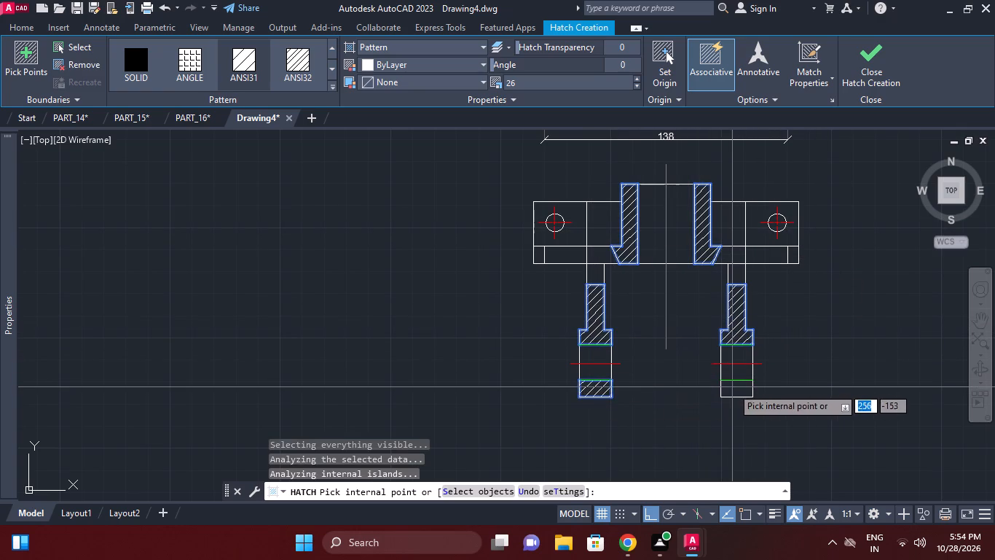
click(734, 386)
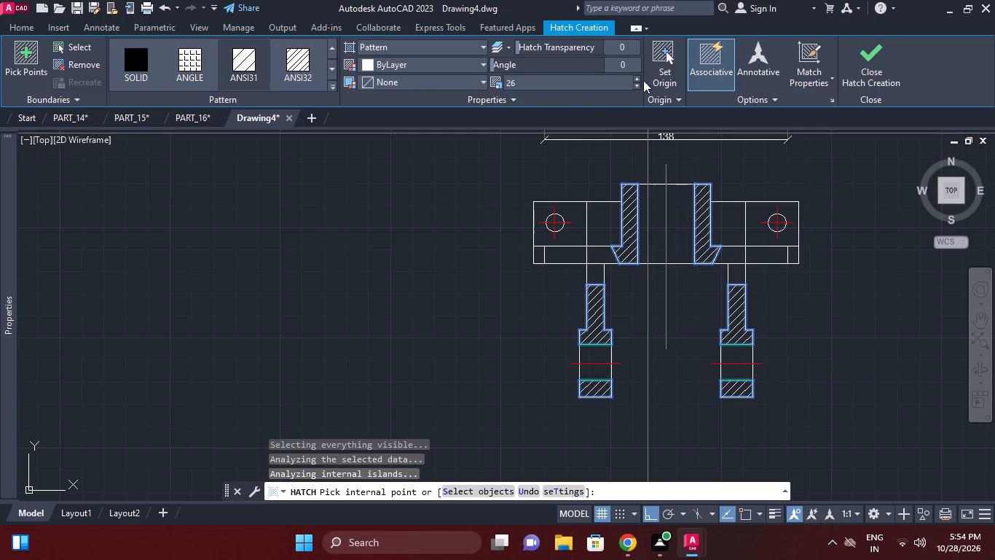
Set the new hatch's scale to 40 and finish the hatch.
triple_click(638, 76)
triple_click(638, 76)
triple_click(638, 76)
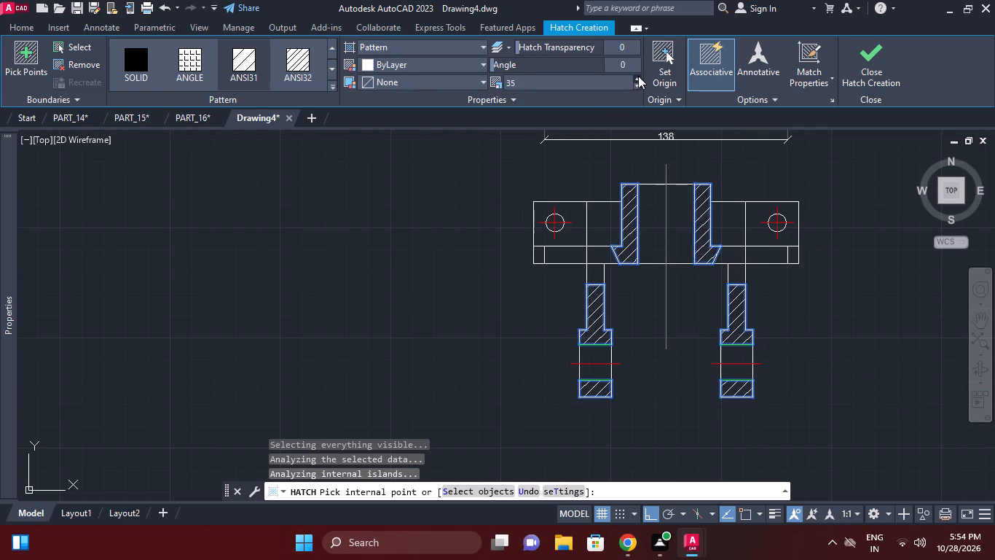
click(638, 76)
triple_click(638, 76)
click(638, 76)
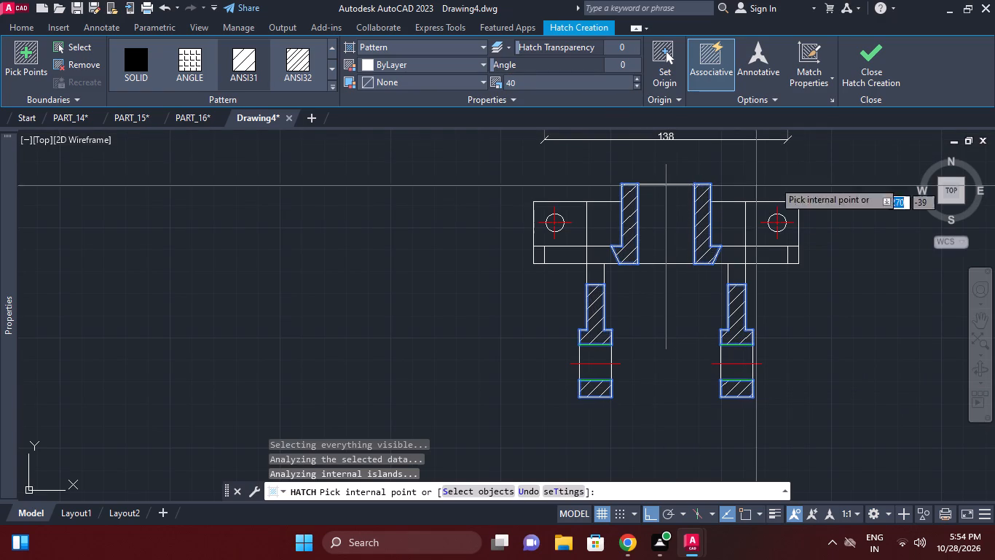
click(860, 74)
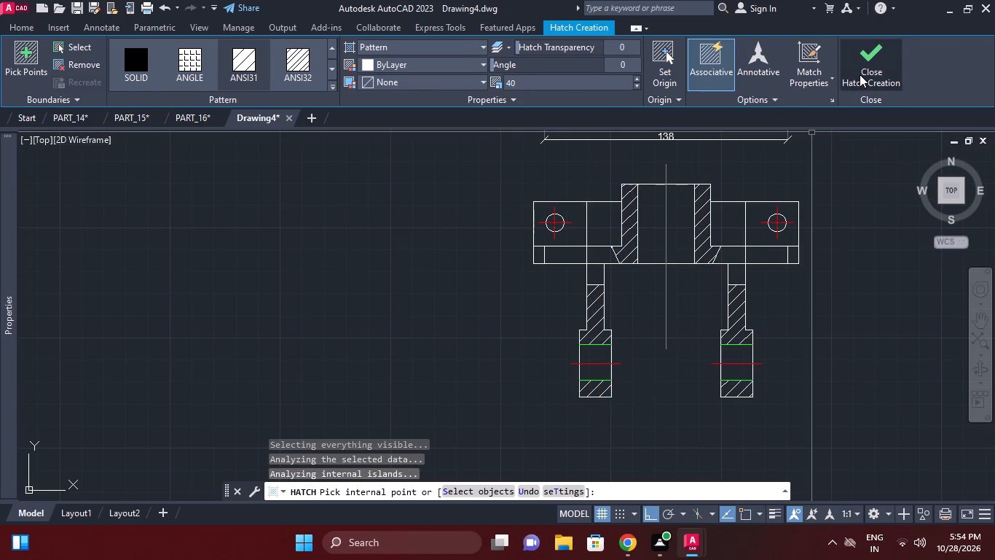
Dimension the width of the central boss's bore, placing the dimension above the lower view.
scroll(814, 222, down, 2)
middle_drag(811, 226, 730, 299)
middle_drag(713, 316, 688, 311)
scroll(675, 300, up, 1)
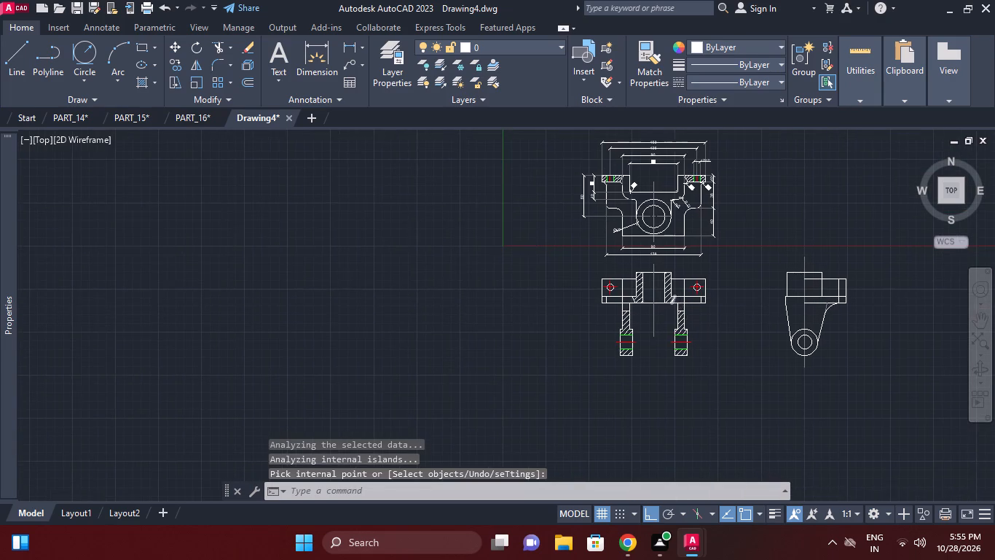
click(350, 44)
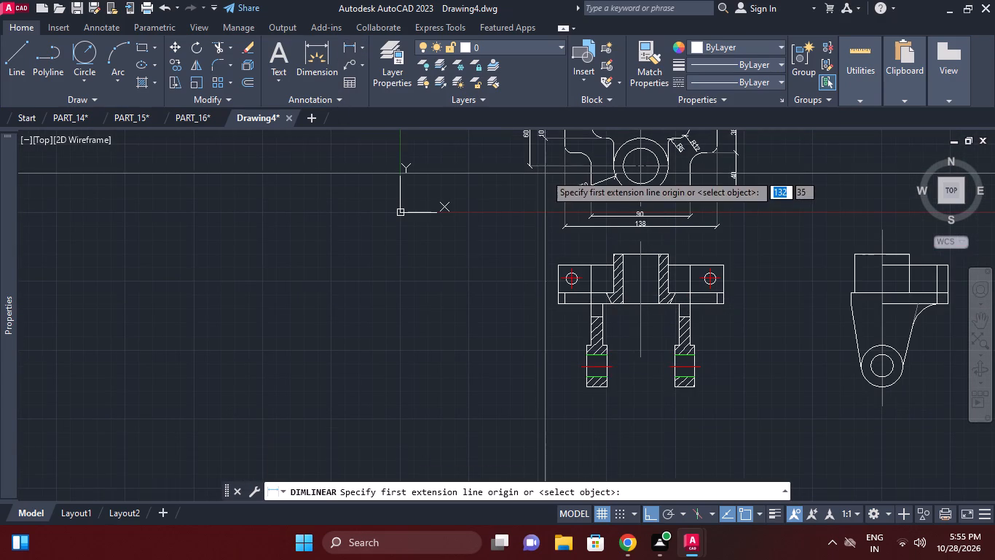
middle_drag(545, 174, 546, 230)
scroll(629, 294, up, 2)
click(616, 340)
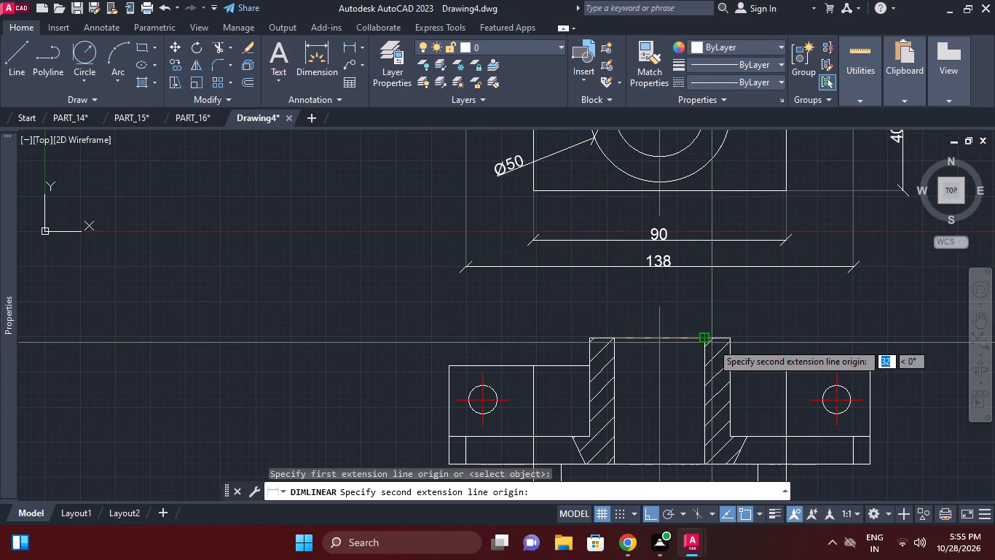
click(705, 335)
click(697, 300)
Dimension the vertical distance from the right flange's bottom corner to its hole's horizontal centre line, placing it outside the flange.
middle_drag(714, 321, 680, 277)
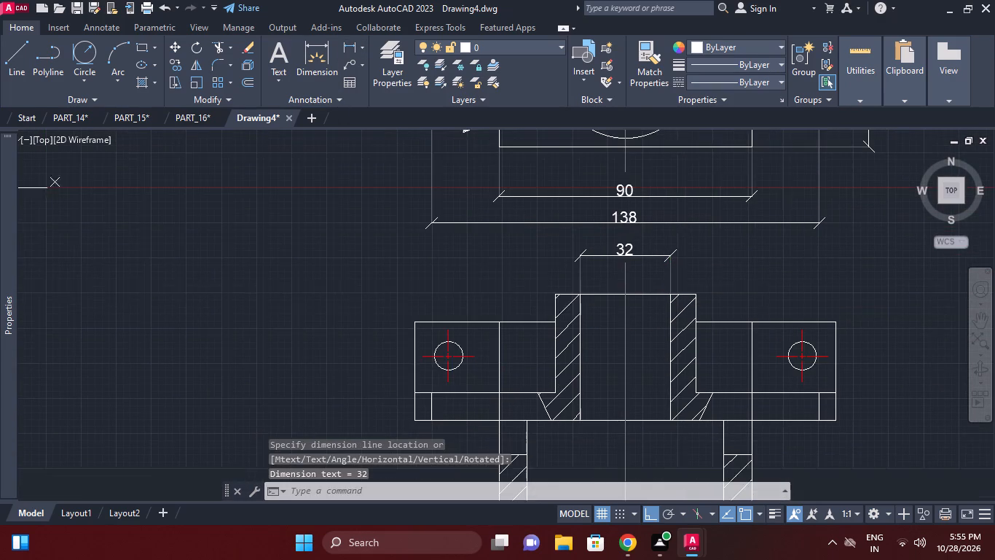
middle_drag(722, 308, 701, 262)
middle_drag(768, 291, 763, 279)
right_click(822, 284)
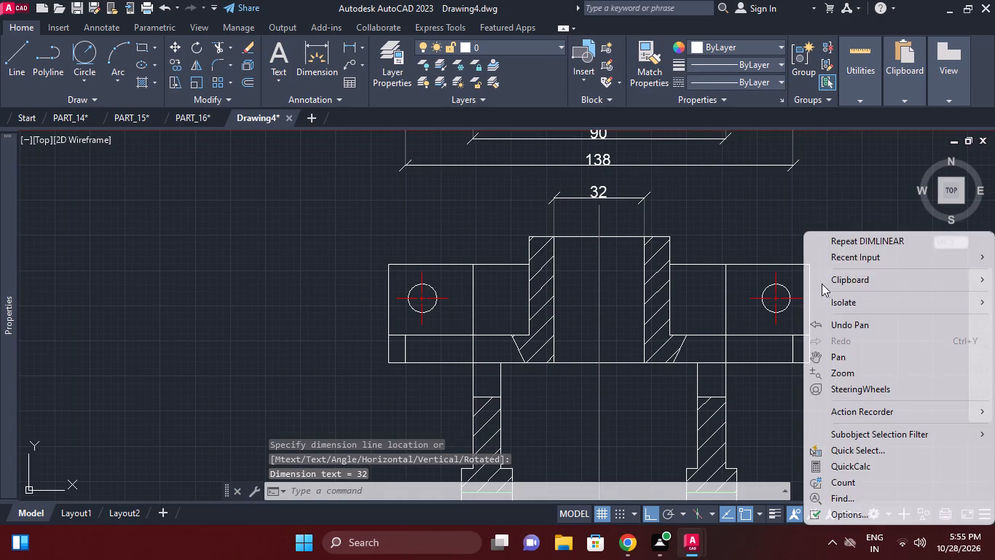
click(860, 249)
middle_drag(865, 314, 819, 323)
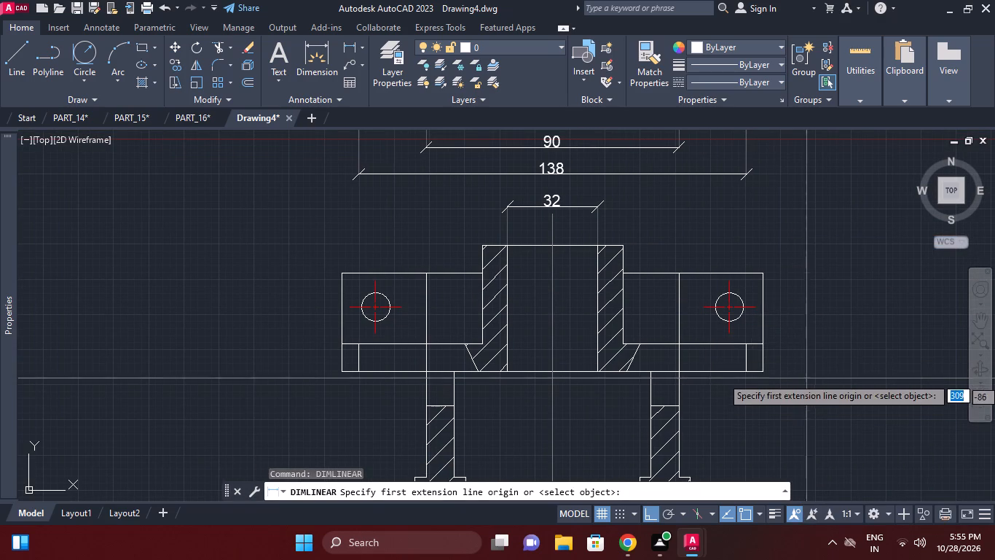
click(764, 370)
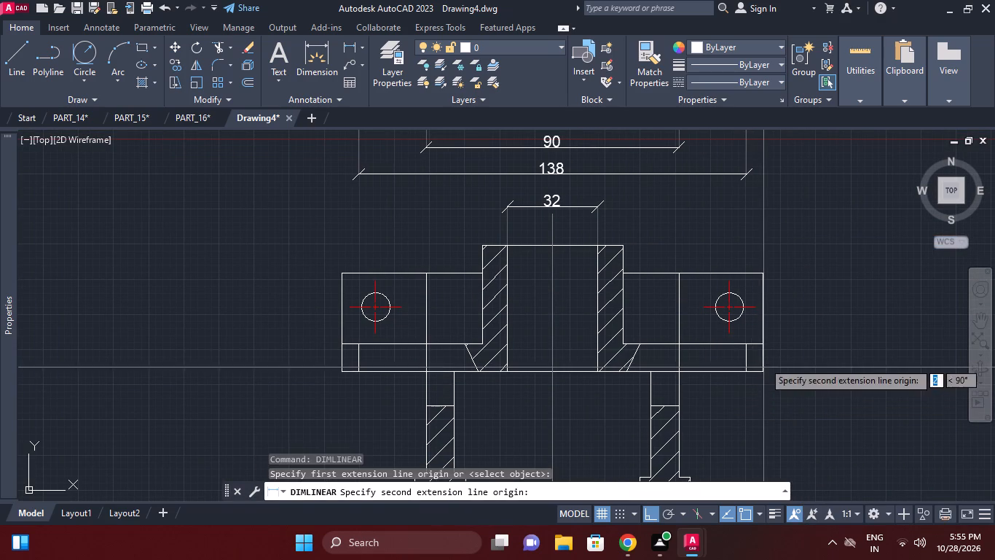
click(755, 310)
click(812, 330)
right_click(837, 315)
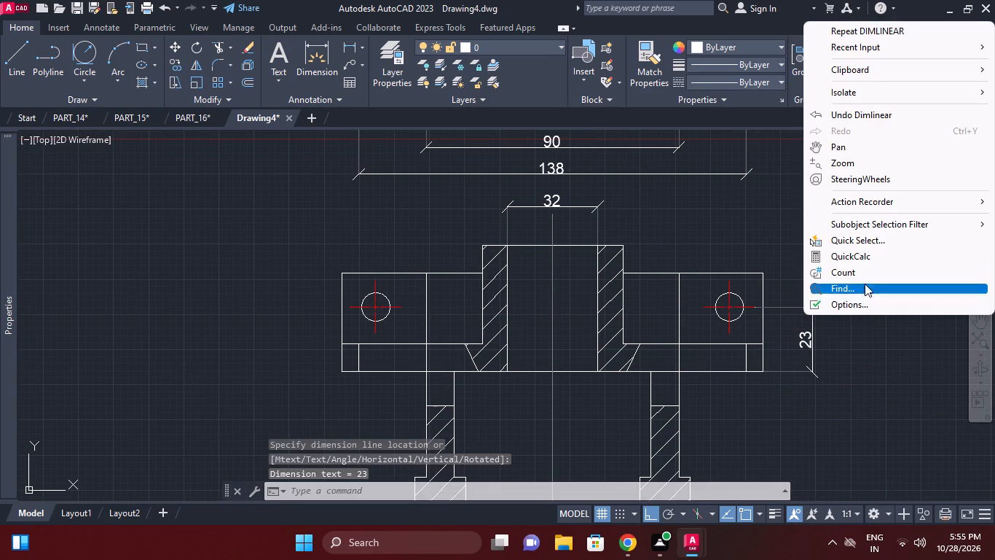
Dimension the right flange's full height in the lower view, placing it just outside the hole-height dimension.
click(886, 32)
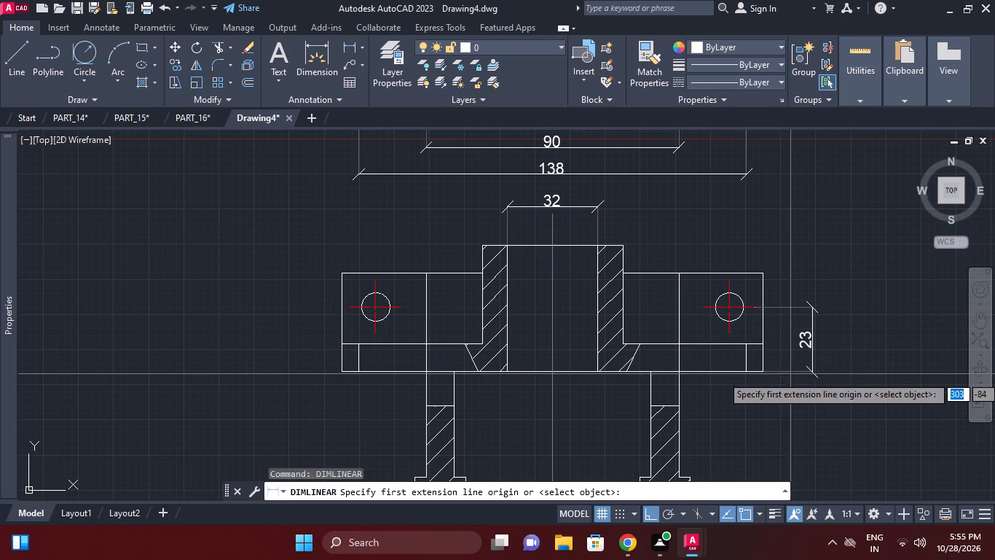
click(766, 373)
click(760, 273)
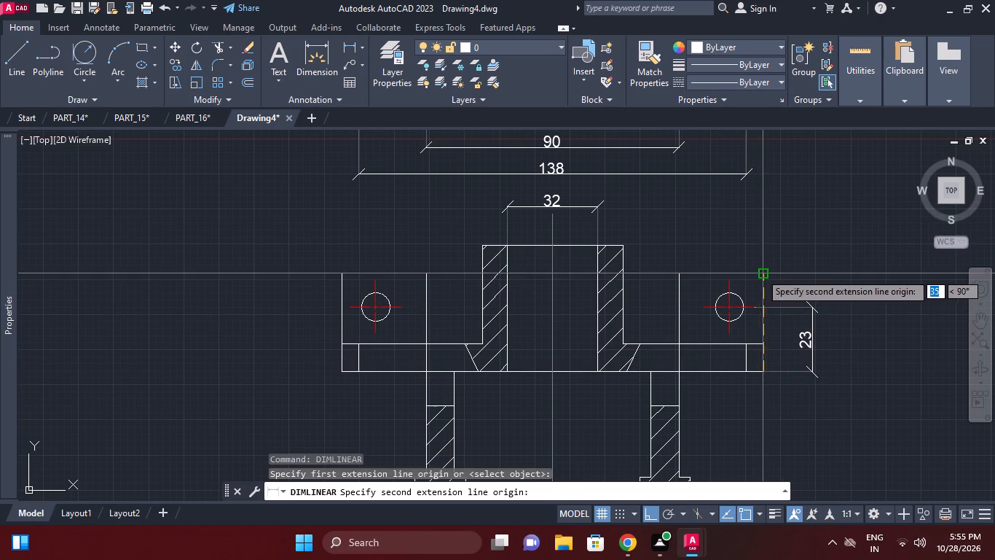
scroll(791, 324, down, 1)
middle_drag(791, 324, 691, 306)
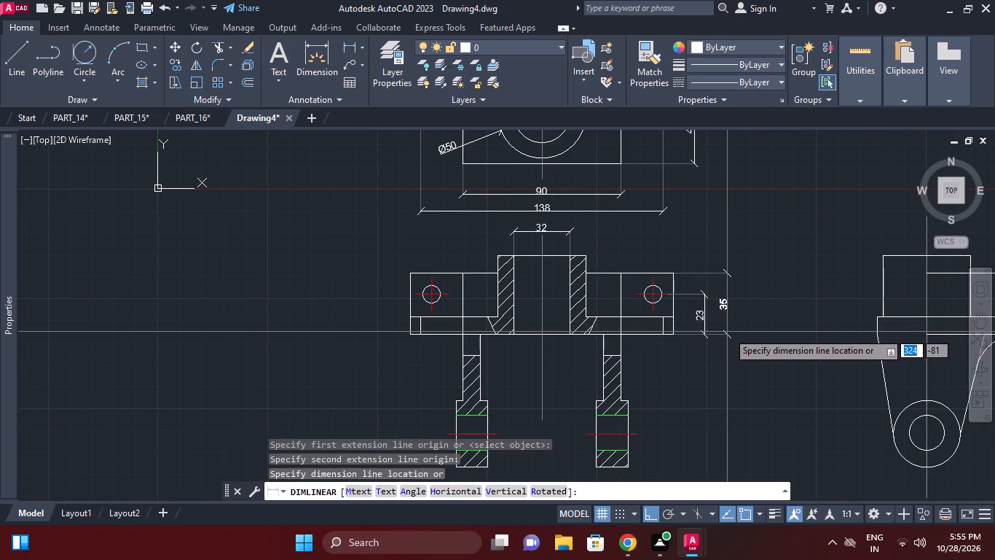
click(729, 332)
Dimension the vertical distance from the central boss's top to the flange's bottom edge, placing it outside the flange height dimension.
right_click(750, 293)
click(792, 244)
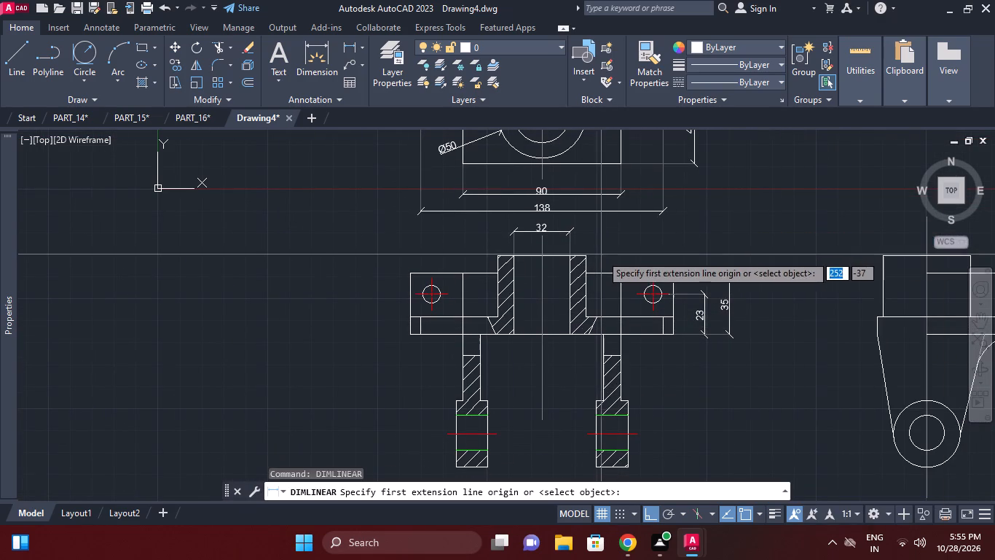
click(583, 256)
click(671, 338)
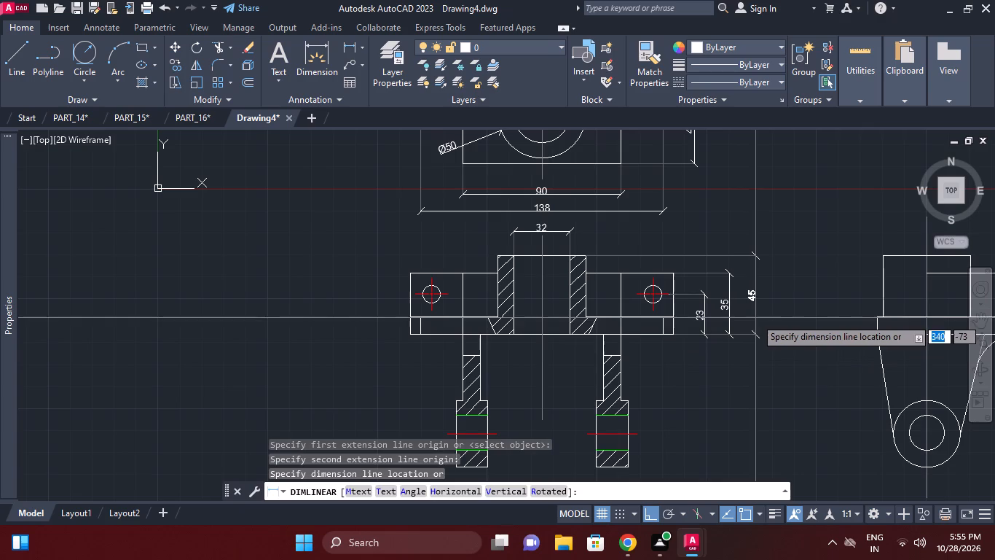
click(752, 324)
Stretch the three vertical dimensions beside the right flange together, bringing them slightly closer to the flange.
click(755, 376)
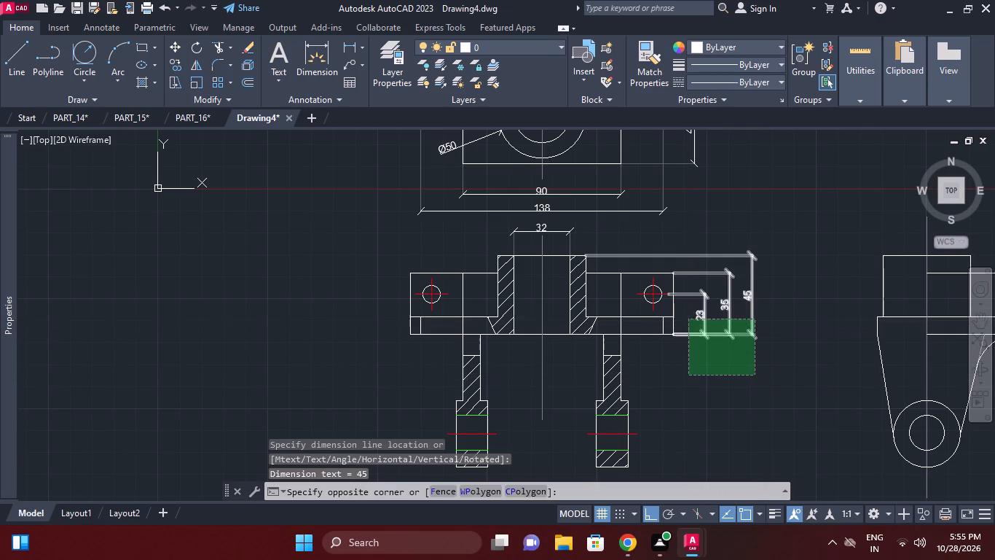
click(688, 319)
key(s)
key(space)
click(766, 378)
click(758, 378)
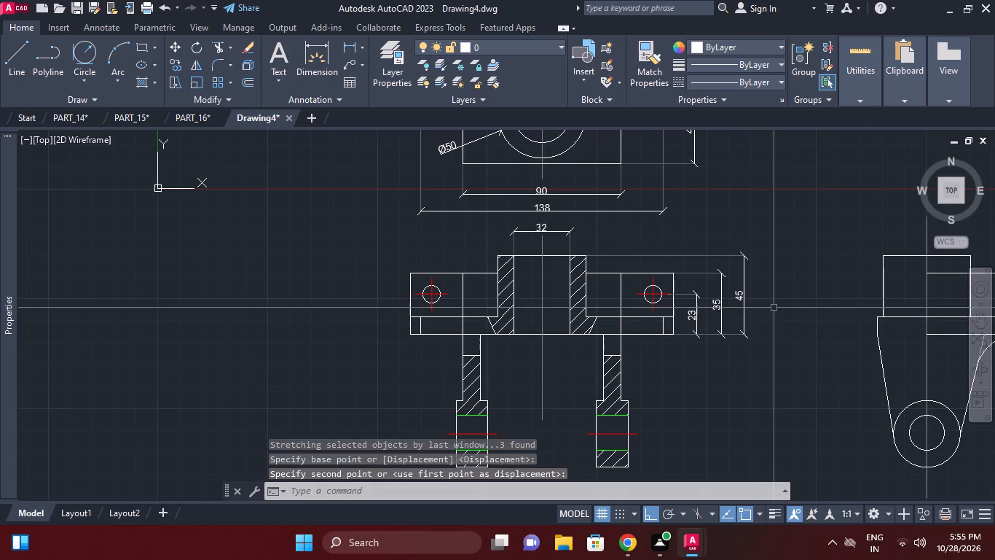
Tighten the spacing by stretching the two outer vertical dimensions inward, and the outermost one a little further.
middle_drag(774, 308, 765, 319)
scroll(755, 362, up, 1)
click(763, 374)
click(671, 314)
key(space)
click(773, 342)
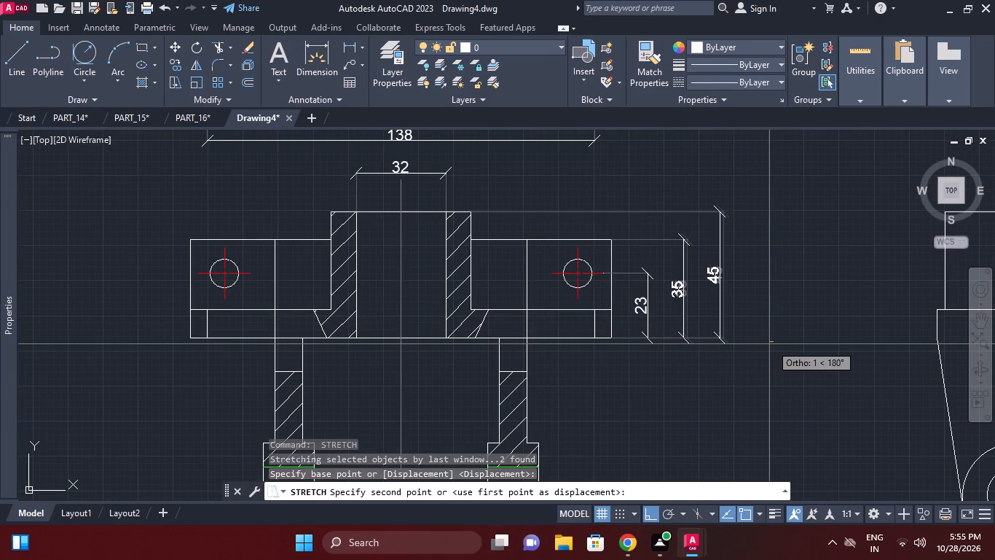
click(760, 344)
key(space)
click(739, 357)
click(695, 315)
key(space)
click(749, 317)
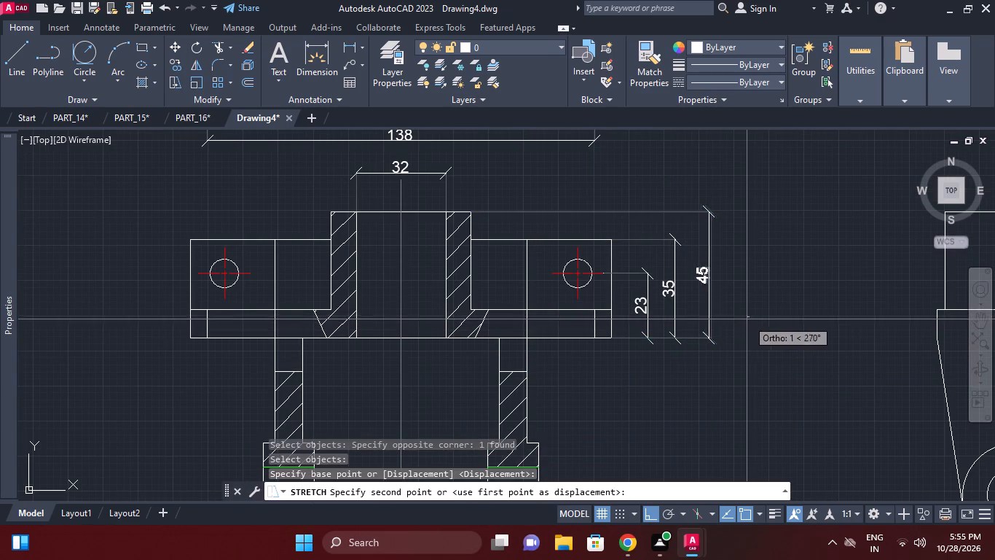
click(739, 320)
Dimension the right leg's width horizontally, placing the dimension line across its hatched portion.
middle_click(744, 306)
scroll(744, 306, down, 1)
middle_drag(725, 330, 807, 319)
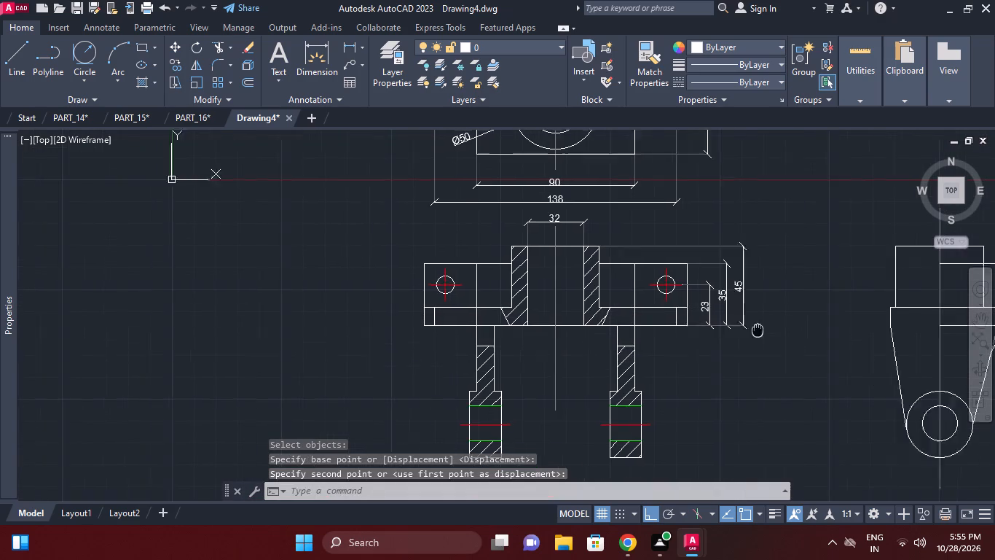
middle_drag(807, 319, 809, 318)
scroll(673, 364, up, 1)
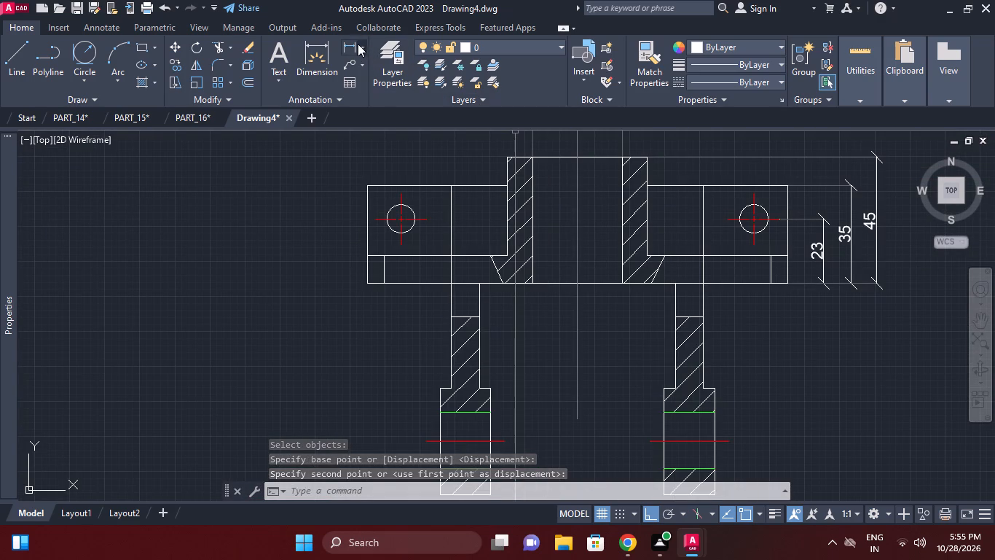
click(355, 43)
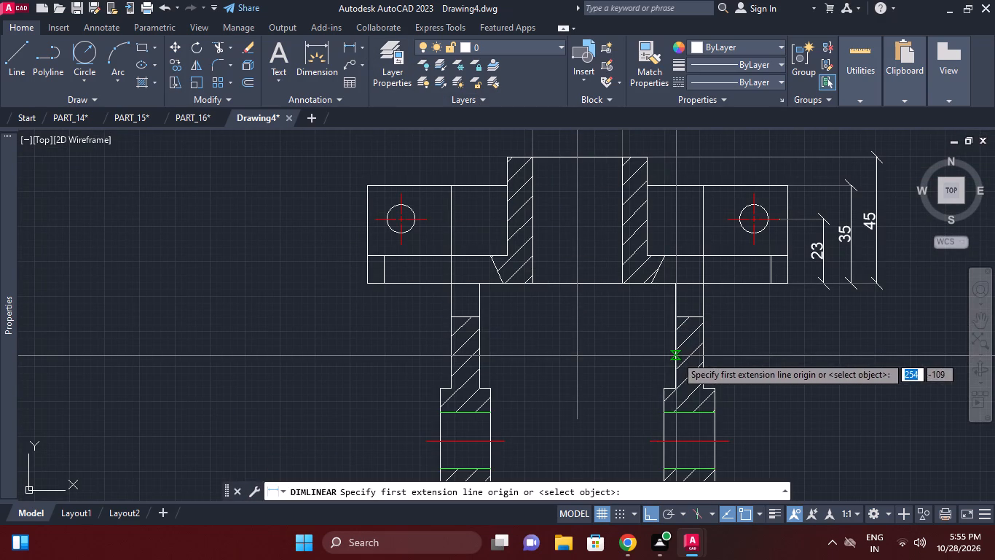
click(676, 356)
click(702, 356)
click(702, 356)
Move the leg width dimension's text outside the leg, just beyond its outer edge, and clear the selection.
click(689, 354)
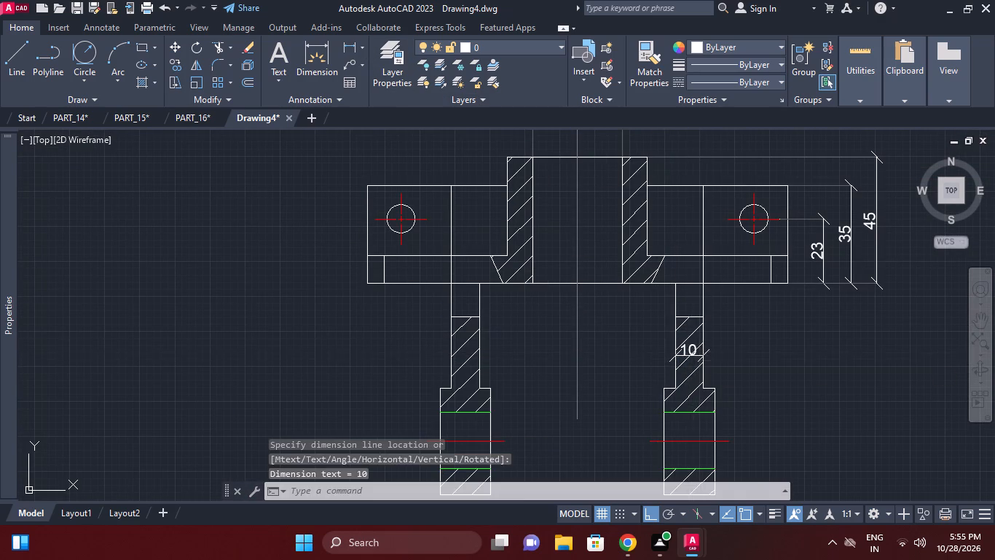
click(689, 351)
click(709, 351)
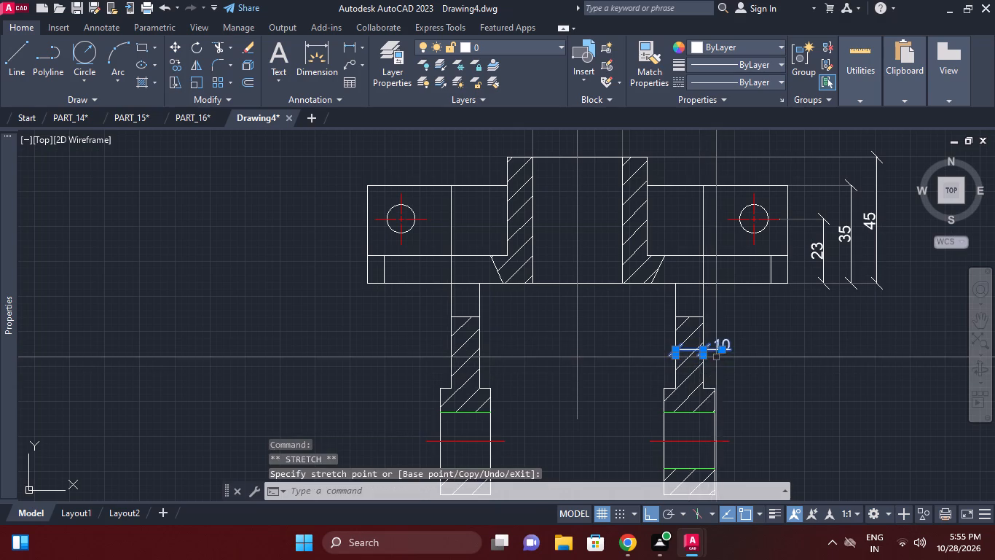
scroll(716, 357, up, 2)
click(731, 343)
click(736, 359)
right_click(752, 313)
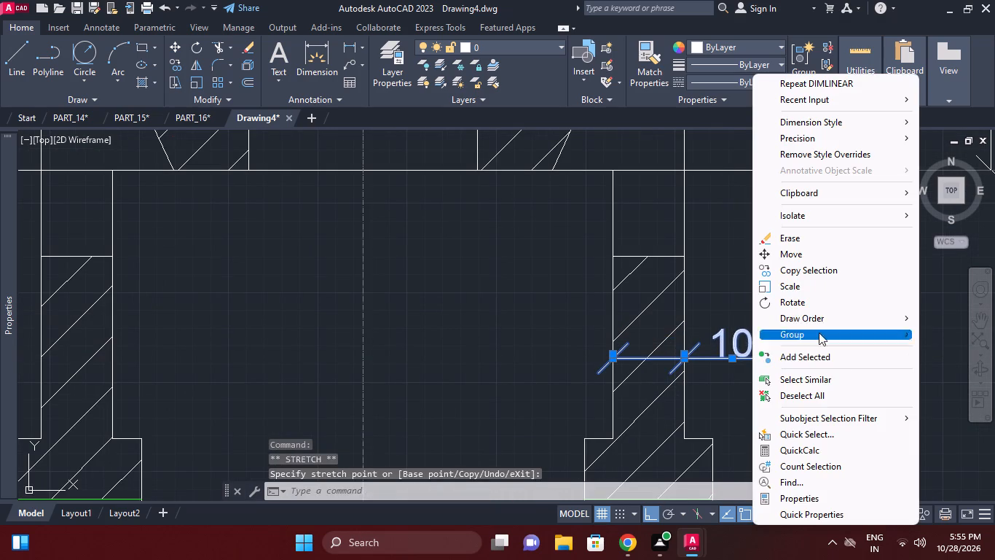
click(817, 386)
right_click(798, 322)
click(833, 397)
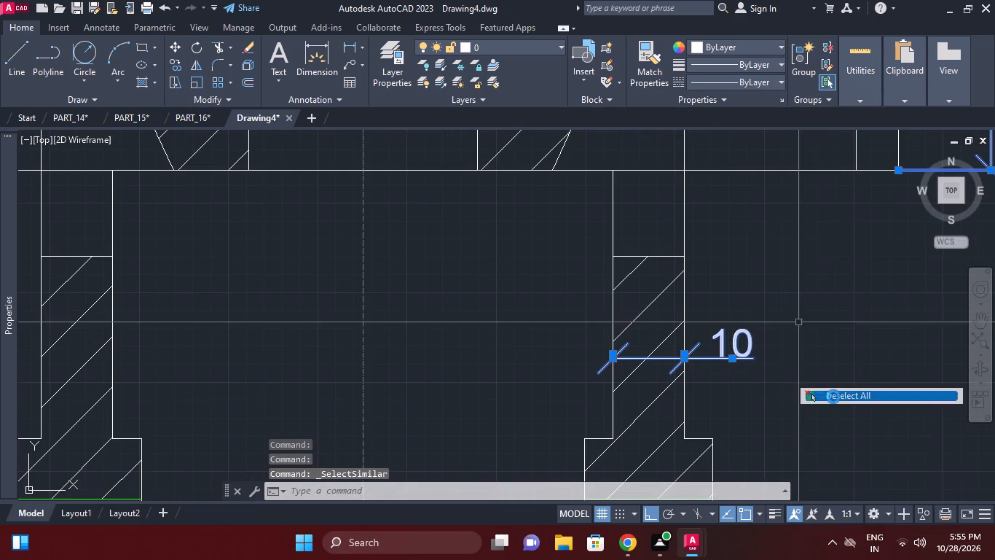
Mirror the right leg's width dimension about the vertical centre line onto the left leg, keeping the original.
scroll(821, 370, down, 1)
middle_drag(819, 364, 819, 349)
click(776, 357)
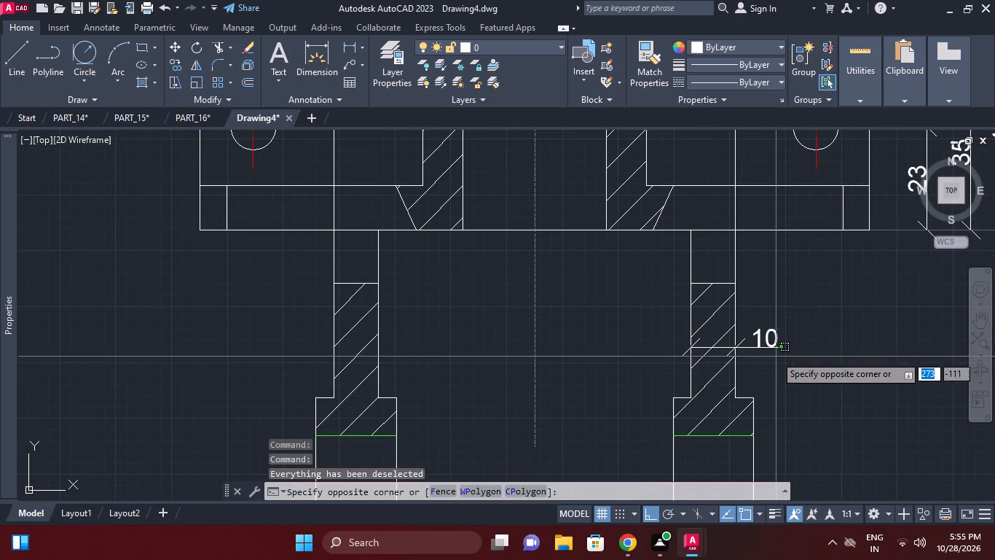
click(762, 329)
click(196, 63)
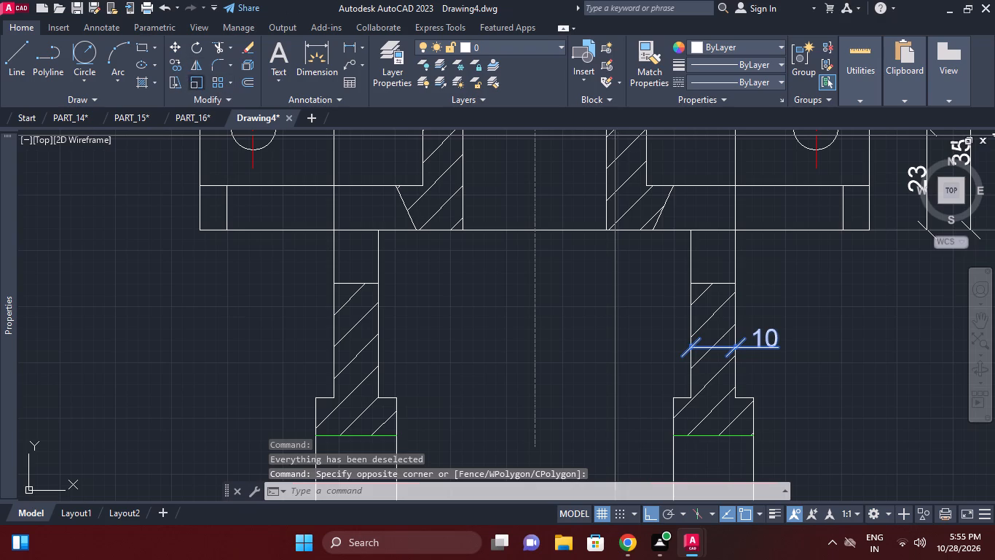
click(540, 233)
click(533, 281)
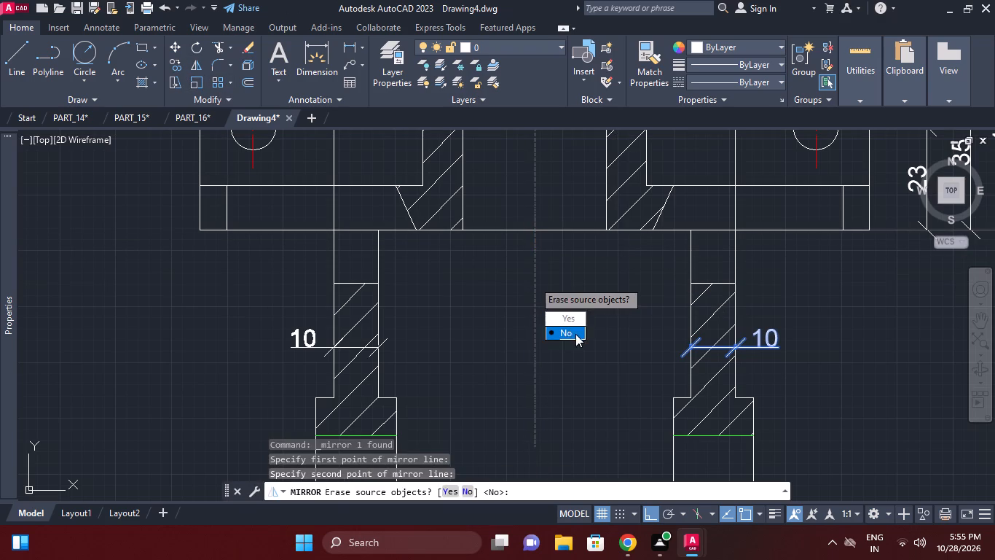
drag(575, 335, 533, 281)
Draw a radius 6 circle tangent to the left leg's inner edge and the flange's underside.
middle_drag(516, 245, 516, 227)
scroll(516, 227, down, 1)
middle_drag(532, 264, 539, 244)
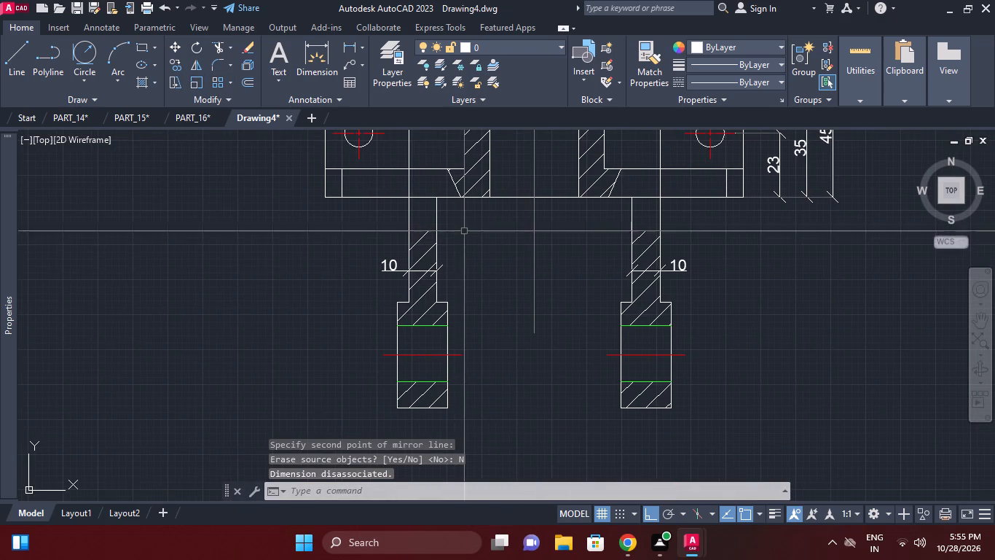
middle_drag(464, 227, 465, 256)
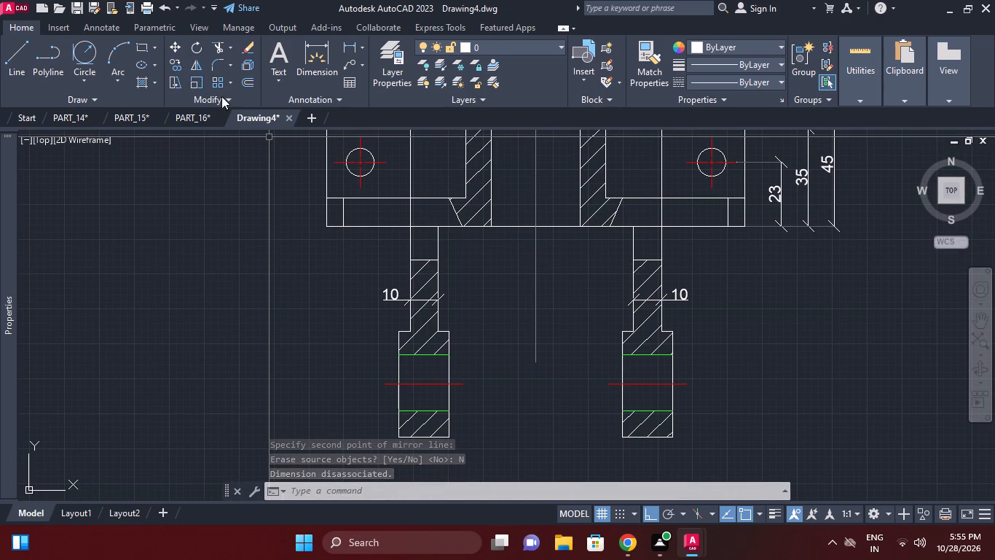
click(90, 55)
scroll(433, 246, up, 1)
click(436, 243)
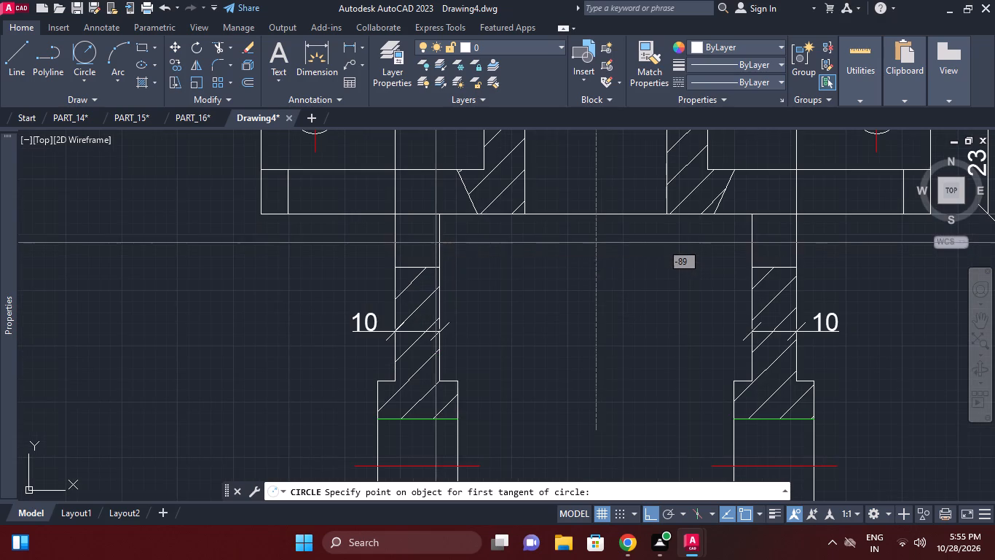
click(457, 210)
key(6)
key(Return)
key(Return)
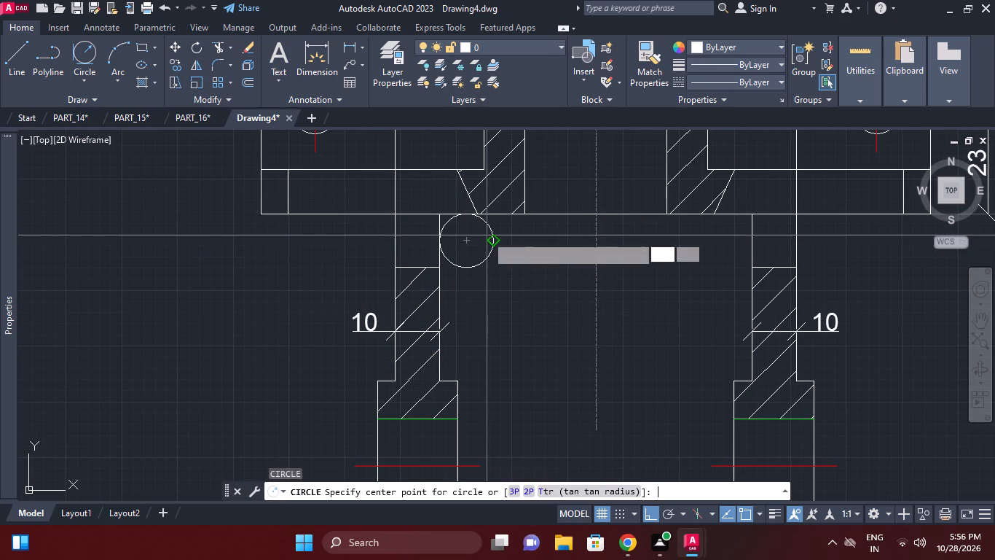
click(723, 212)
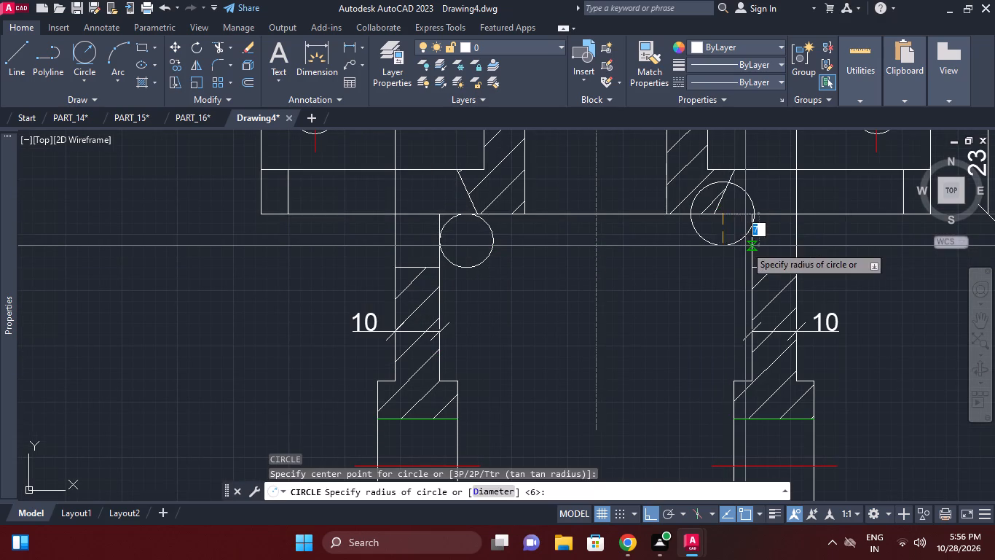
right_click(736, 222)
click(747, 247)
Draw a radius 6 circle tangent to the flange's underside and the right leg's inner edge.
right_click(701, 249)
click(739, 239)
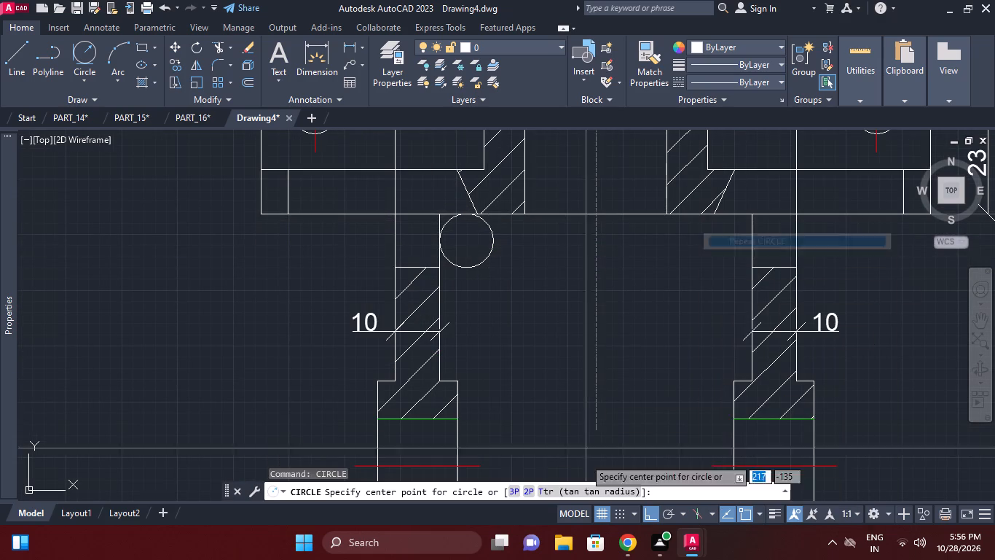
click(606, 490)
click(730, 214)
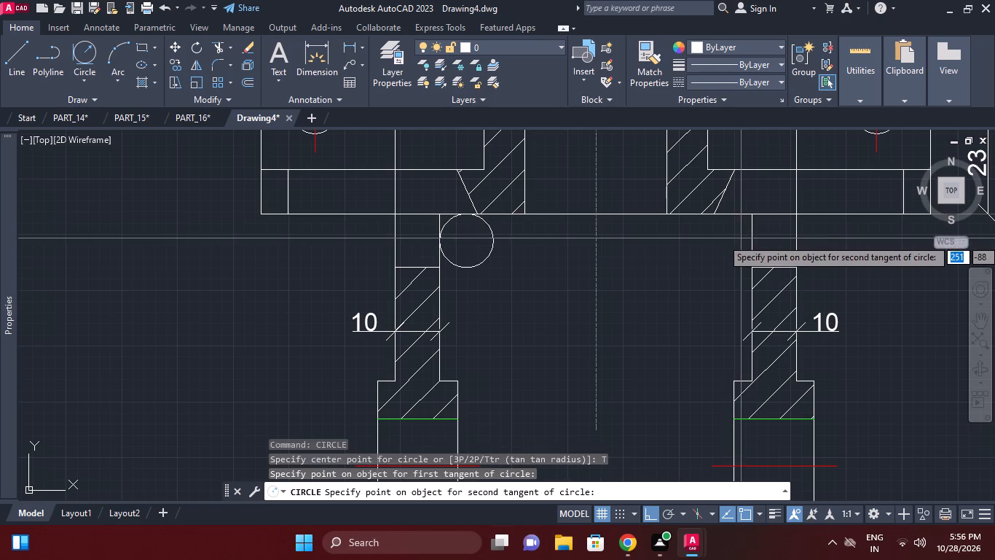
click(752, 247)
key(6)
key(Return)
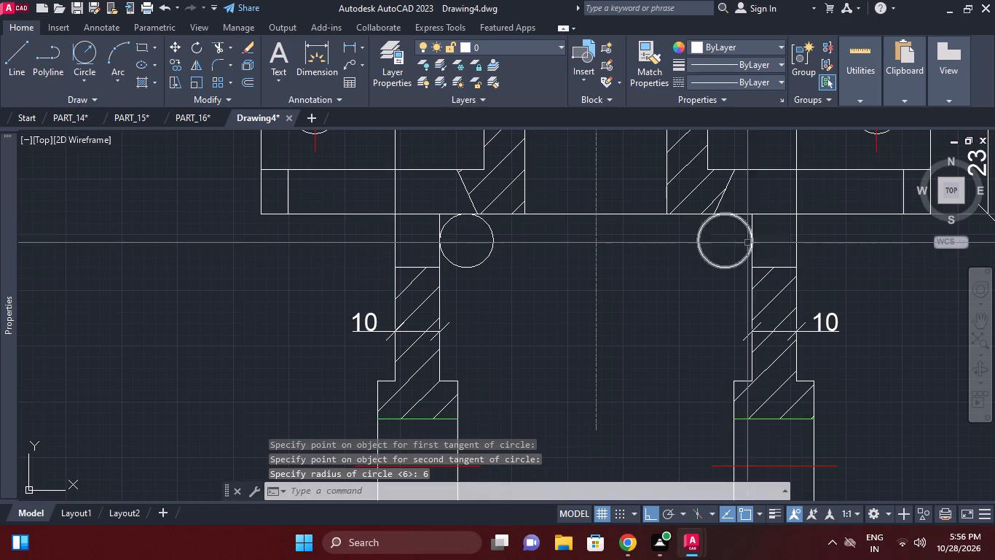
Trim both tangent circles down to the fillet arcs between the flange's underside and the legs' inner edges.
scroll(331, 101, up, 1)
click(227, 45)
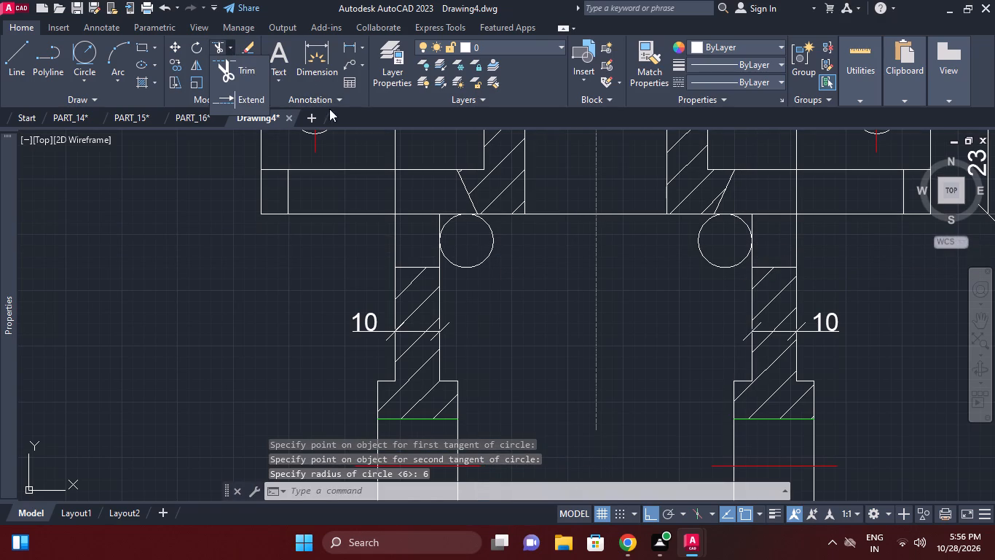
click(243, 66)
right_click(505, 284)
click(525, 289)
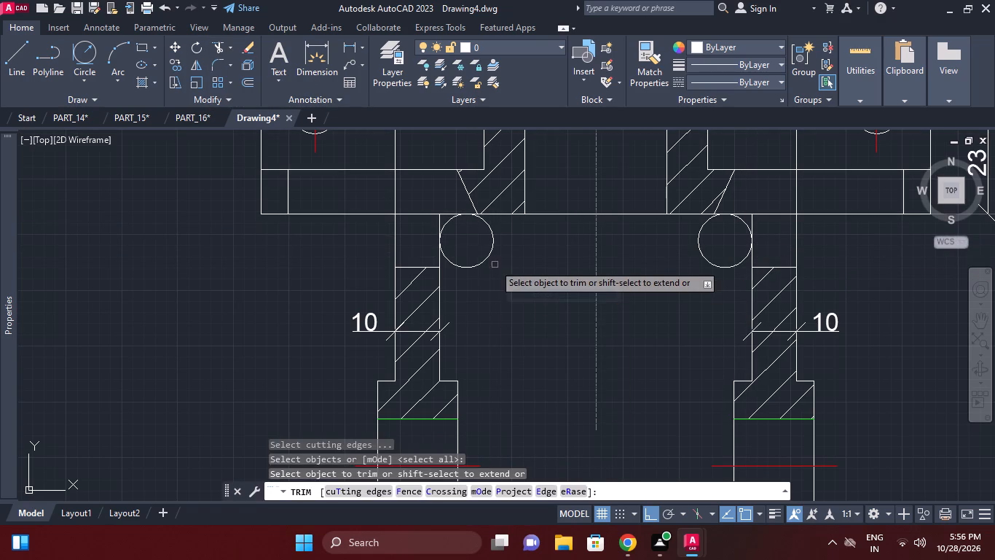
click(487, 254)
click(699, 260)
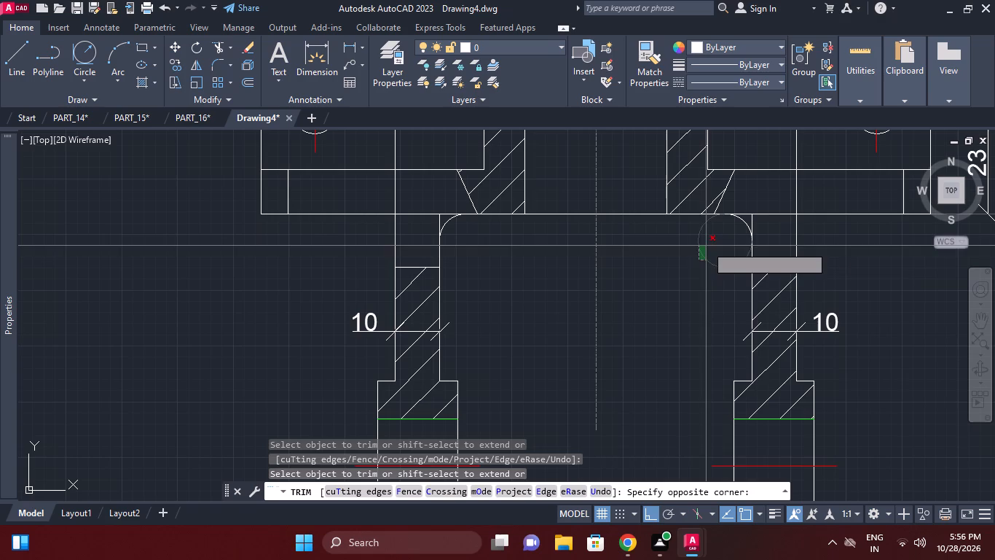
click(706, 245)
Trim the leftover inner leg edges above the two fillet arcs and finish trimming.
scroll(794, 214, up, 2)
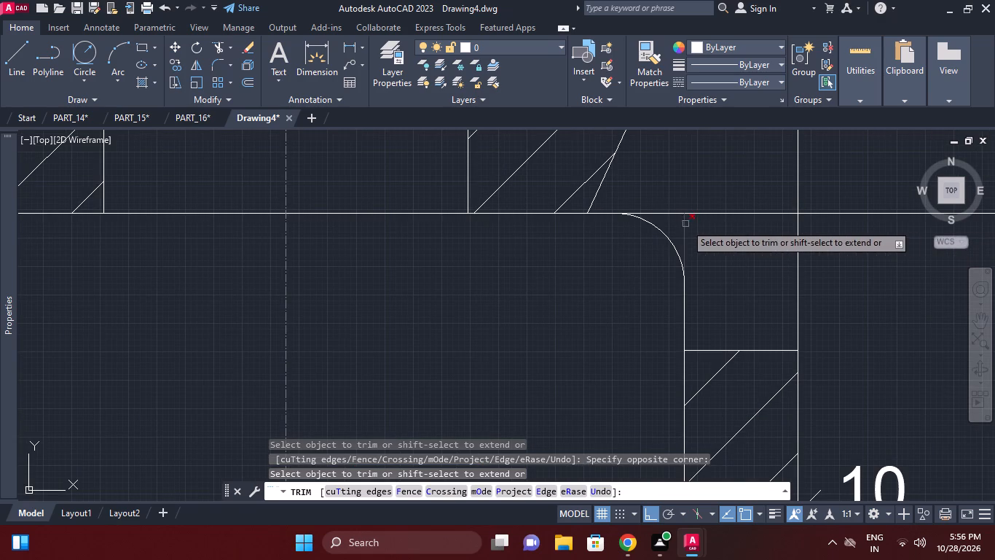
click(683, 223)
scroll(701, 239, down, 2)
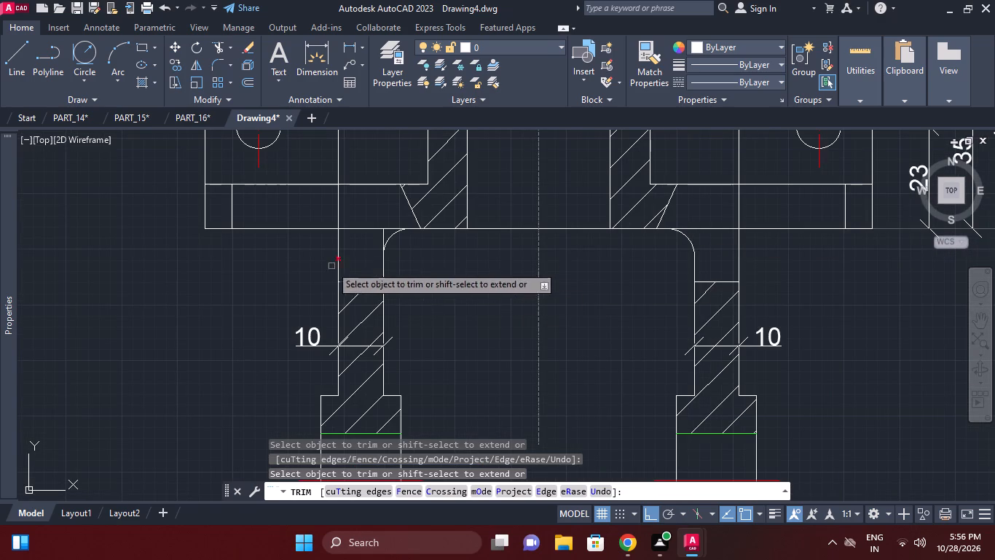
click(385, 236)
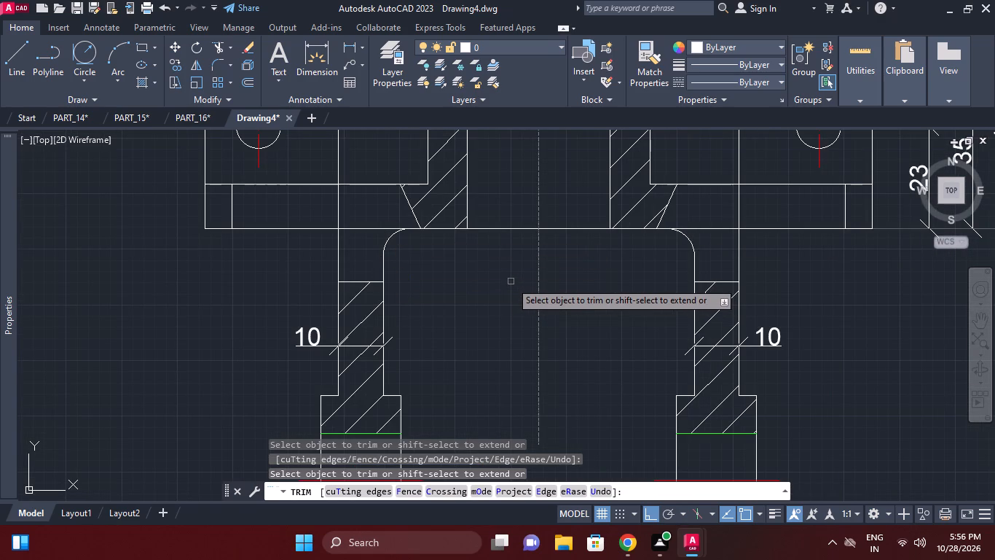
scroll(610, 335, down, 1)
middle_click(610, 335)
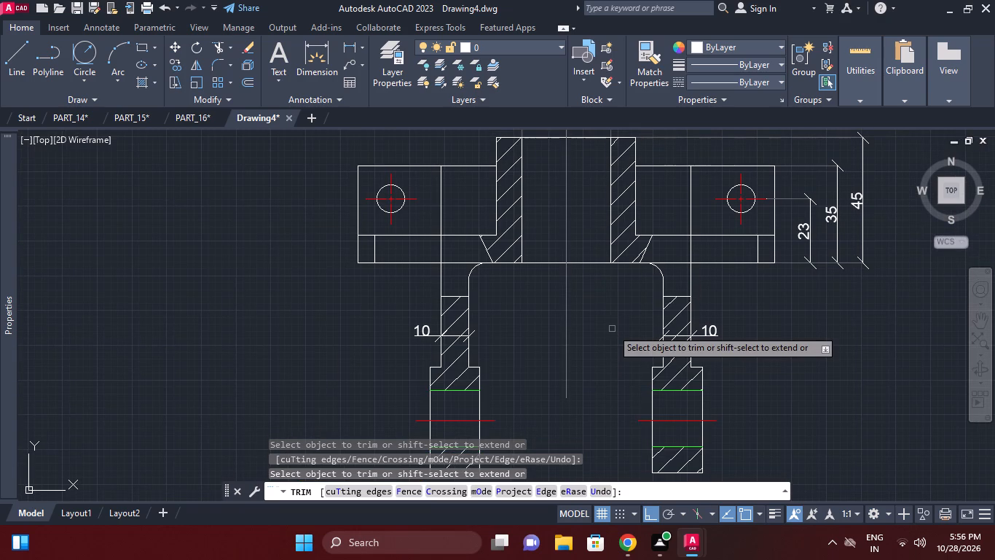
key(Escape)
middle_drag(601, 375, 578, 279)
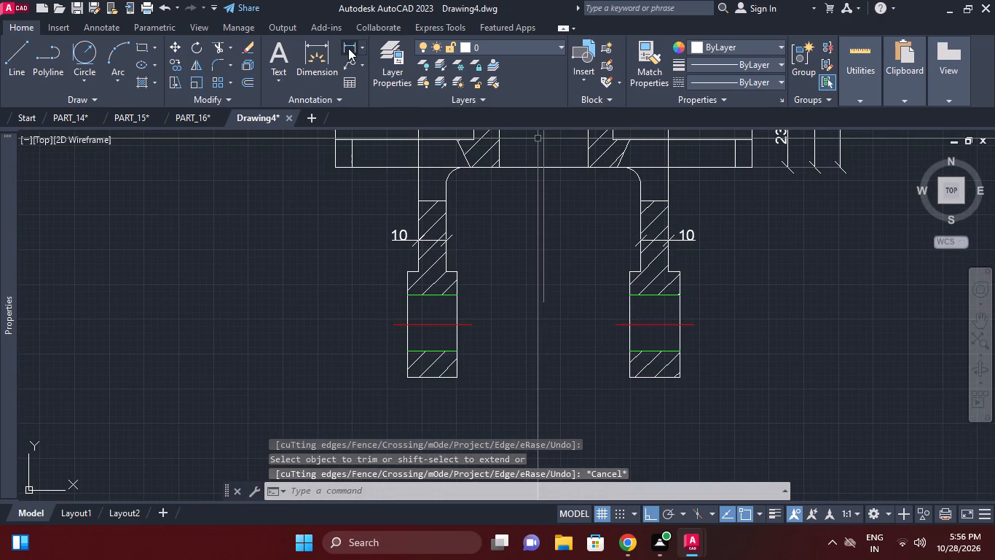
Add a vertical linear dimension between the right leg's green hole edges, placed just outside the leg.
click(348, 48)
click(679, 348)
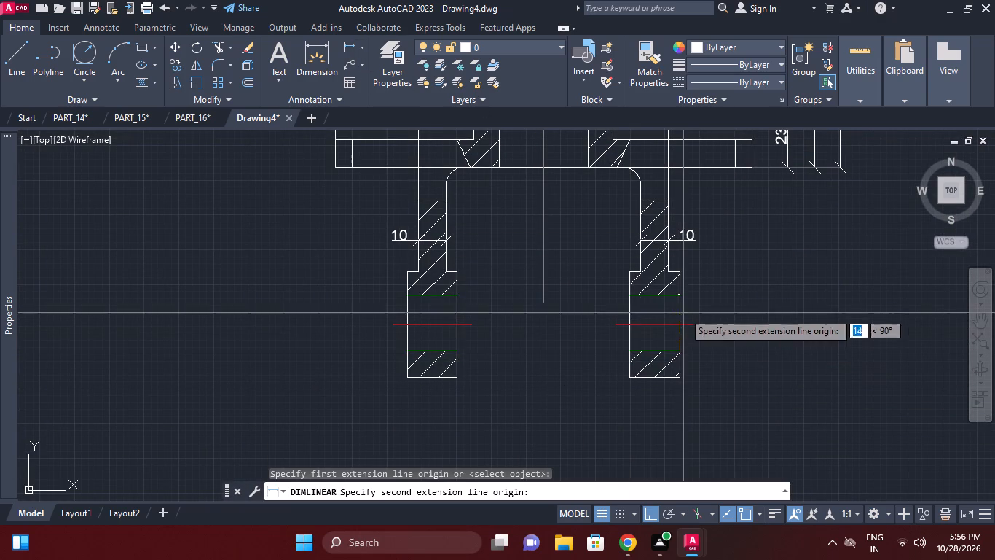
click(680, 292)
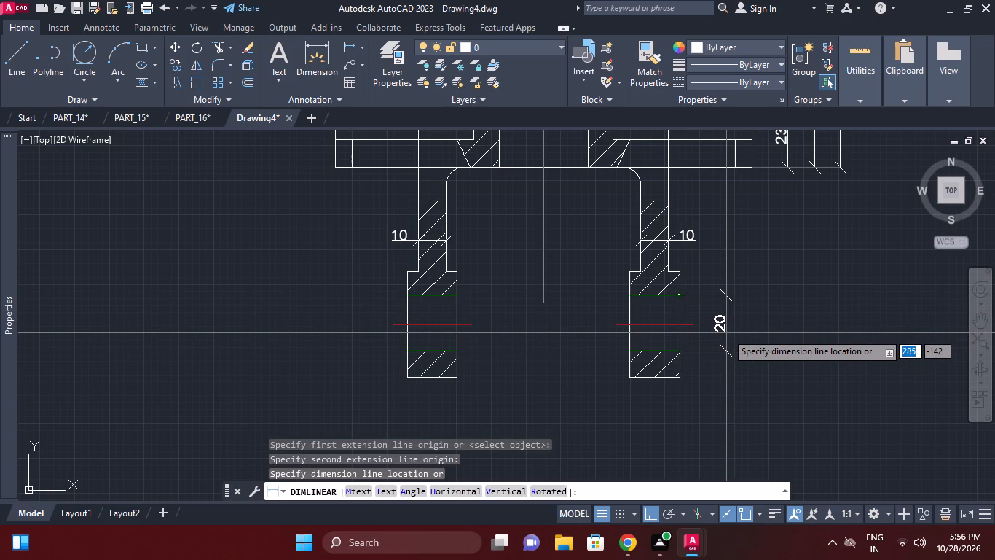
click(725, 332)
Move the whole lower section view with all its dimensions, including the 32 bore dimension, straight down about 11 units.
middle_drag(742, 324, 740, 368)
scroll(742, 324, down, 1)
middle_drag(787, 347, 725, 351)
scroll(787, 347, down, 1)
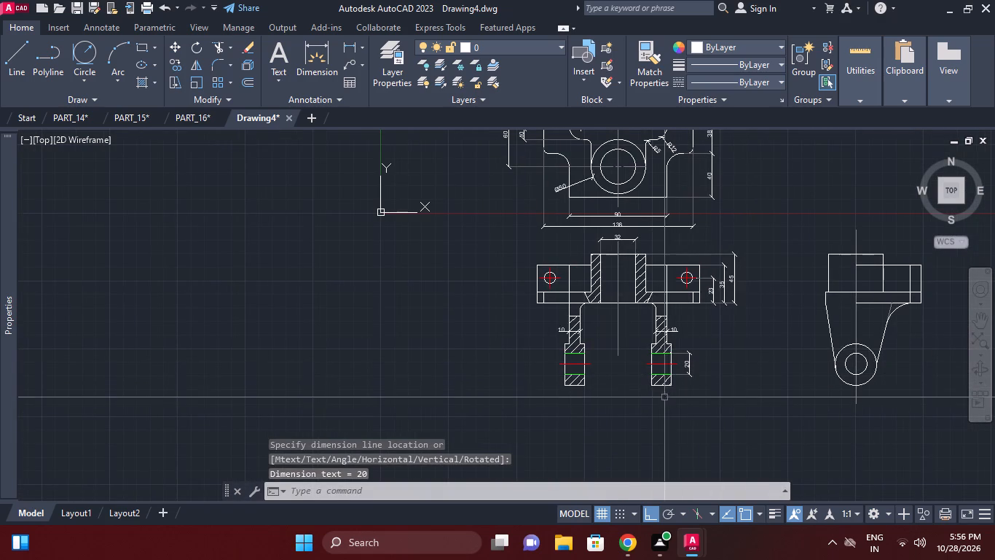
middle_drag(753, 392, 752, 412)
middle_drag(630, 429, 626, 384)
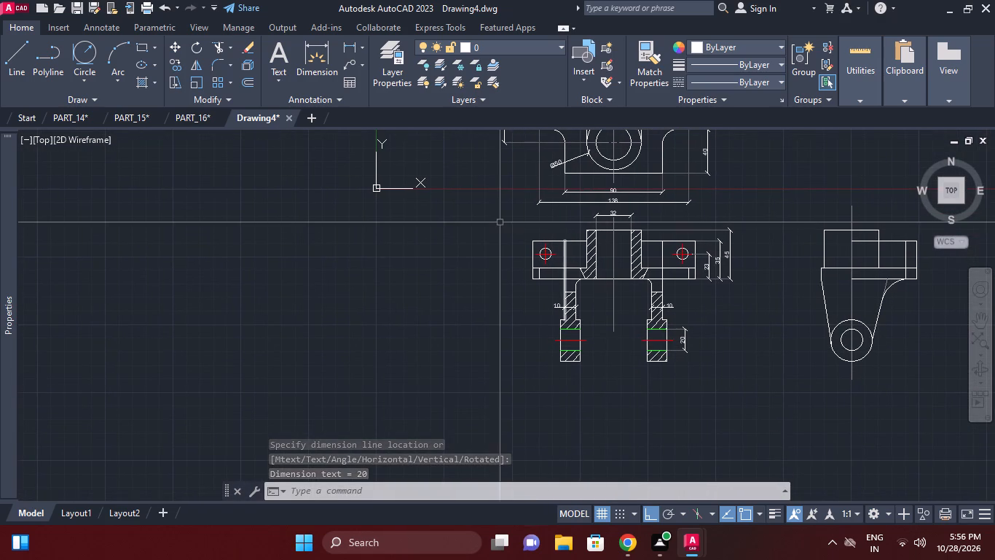
click(504, 214)
click(759, 379)
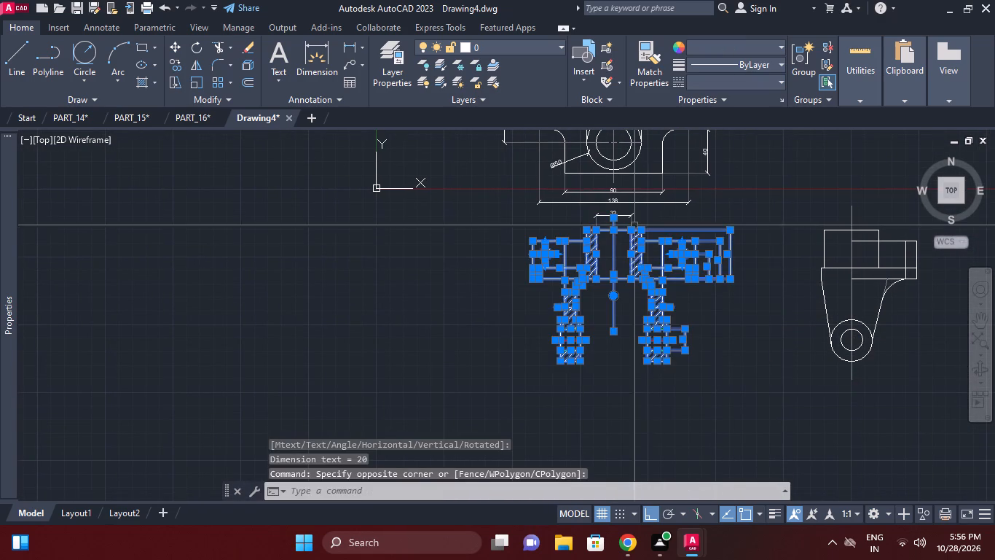
scroll(621, 219, up, 2)
click(621, 201)
click(613, 206)
click(621, 210)
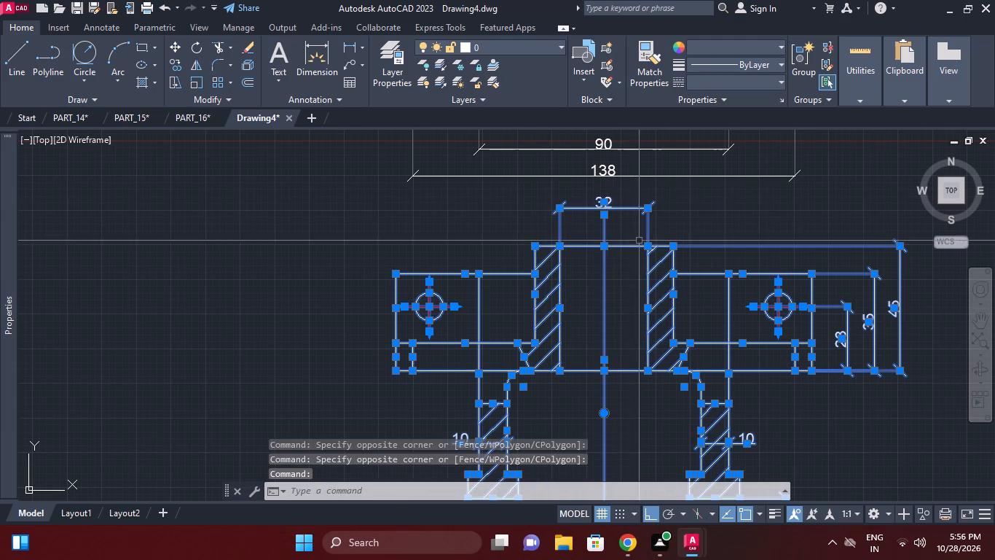
right_click(639, 241)
click(677, 272)
scroll(722, 303, down, 2)
click(784, 378)
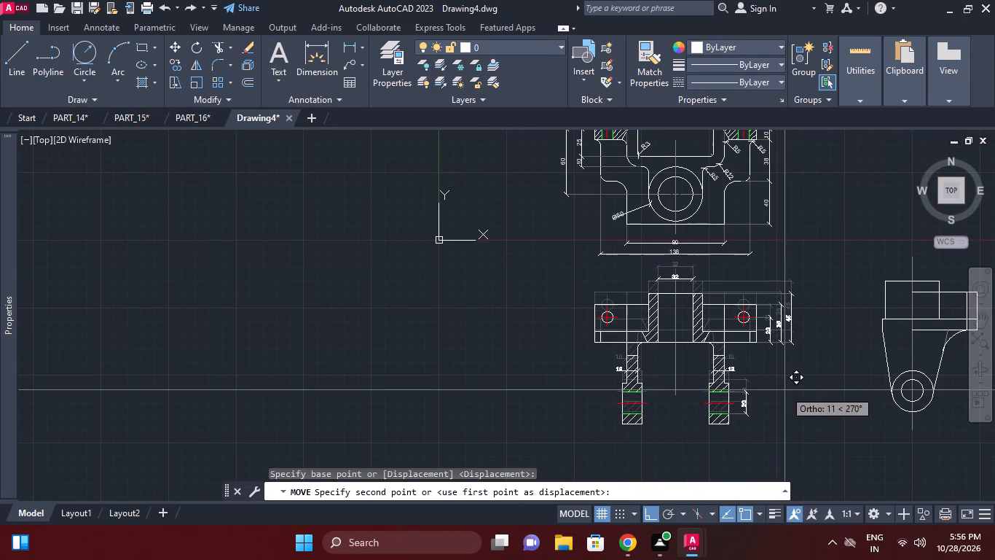
click(784, 391)
middle_drag(784, 321, 627, 338)
middle_drag(662, 260, 669, 317)
middle_drag(703, 314, 693, 269)
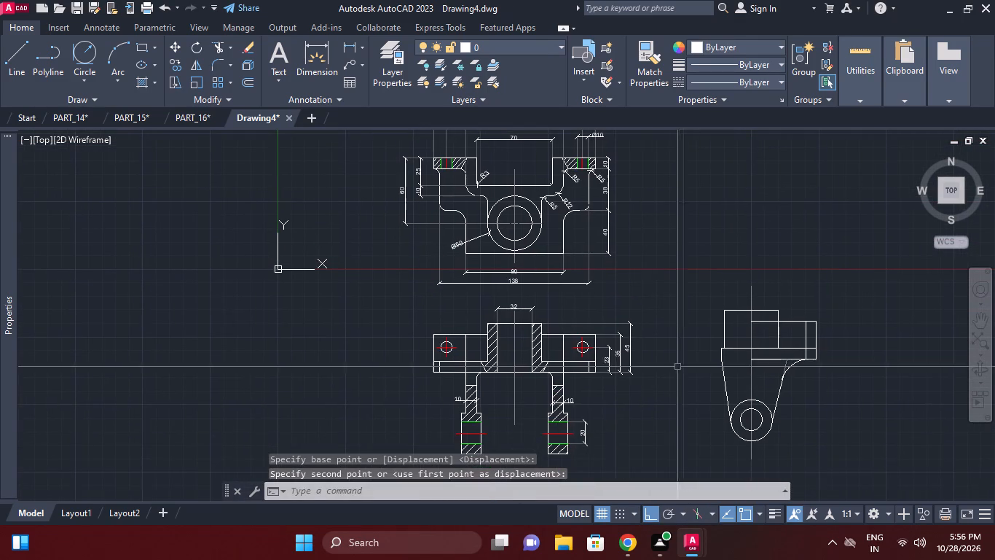